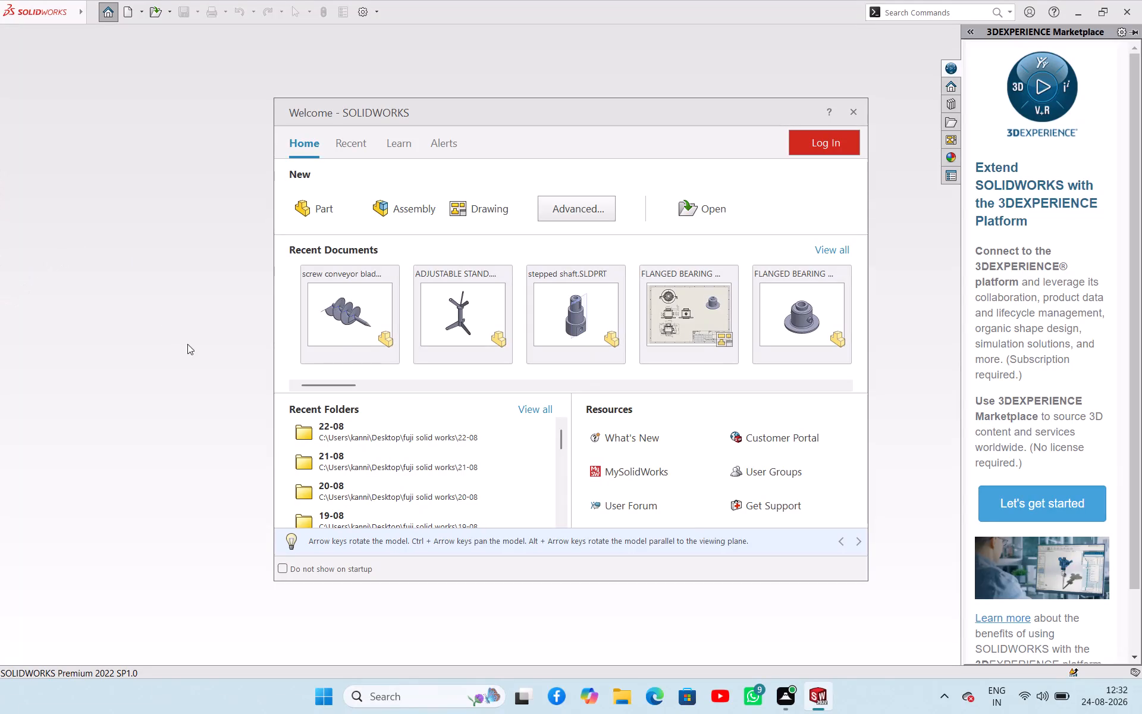
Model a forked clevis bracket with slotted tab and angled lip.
Create a new part document.
click(324, 220)
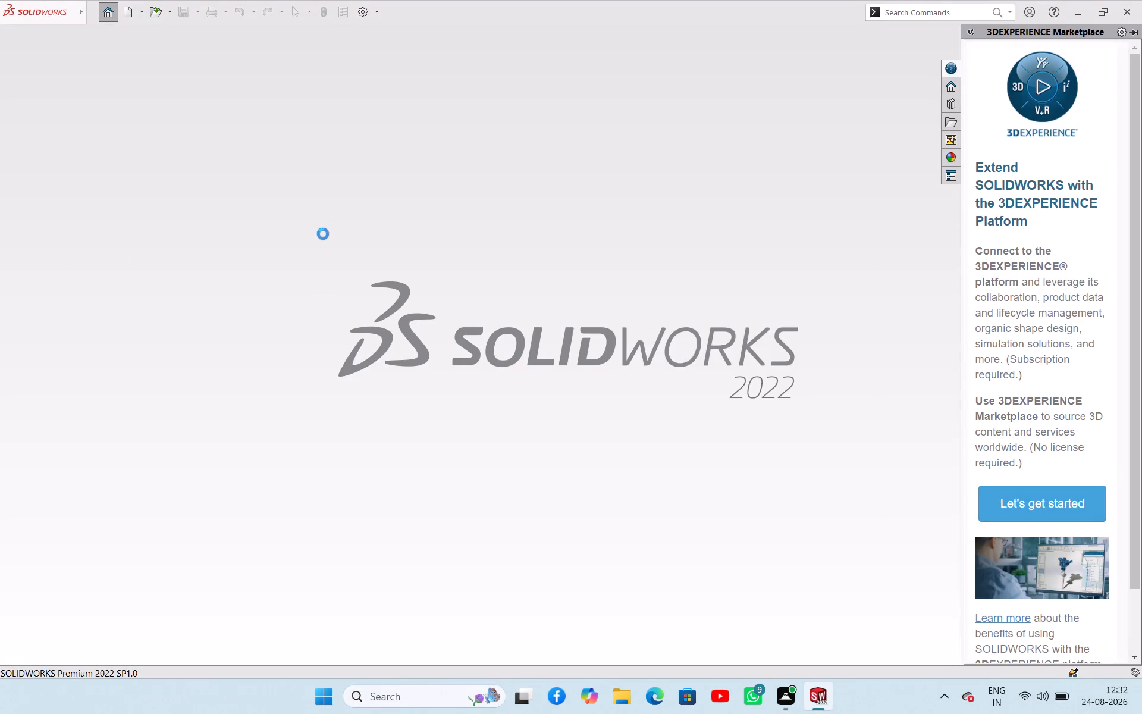
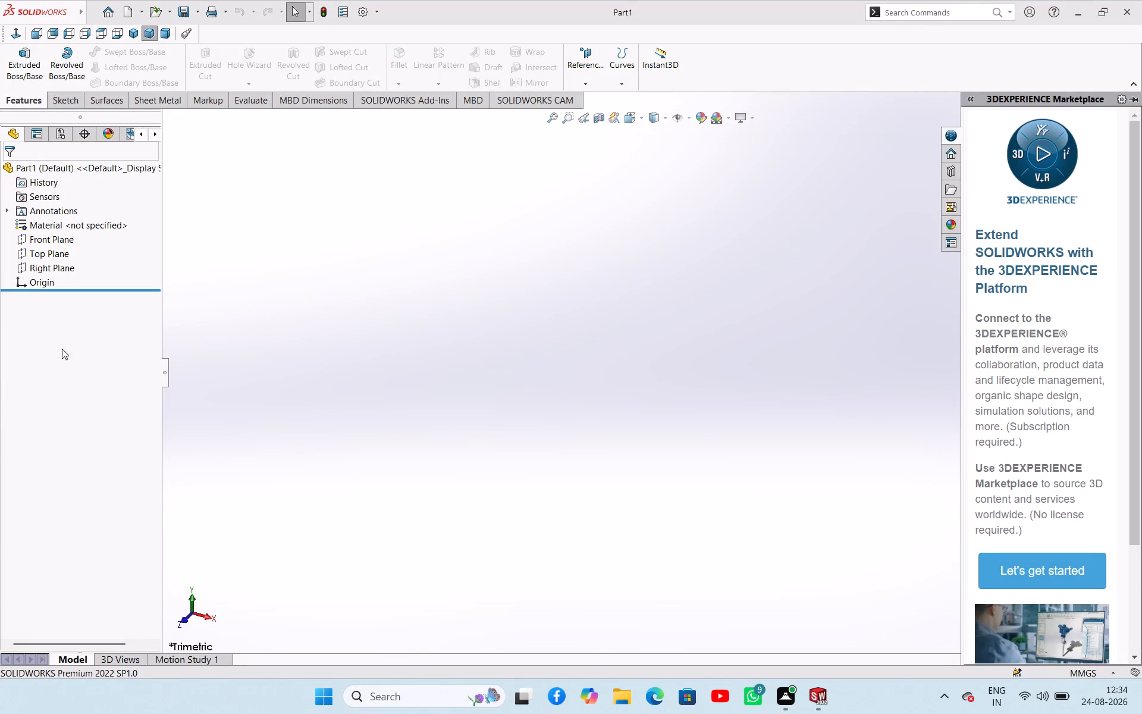
Sketch two concentric circles centred on the origin on the Top Plane, with radii of about 45 mm and 53 mm.
click(49, 252)
click(62, 233)
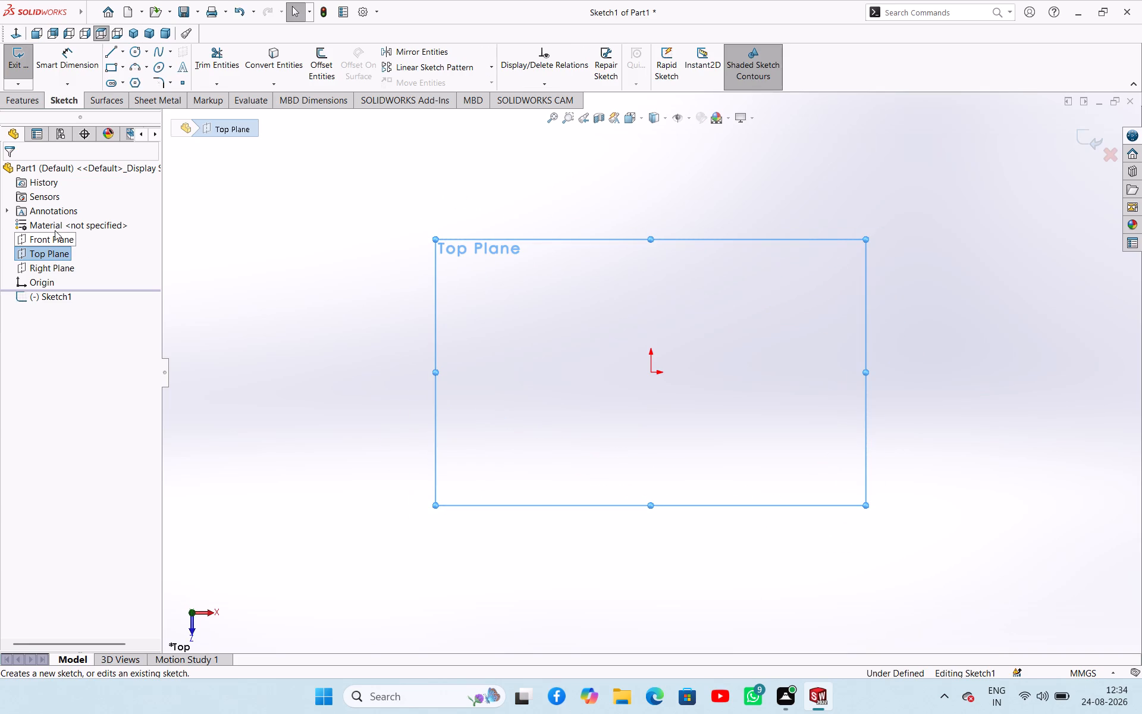
click(139, 54)
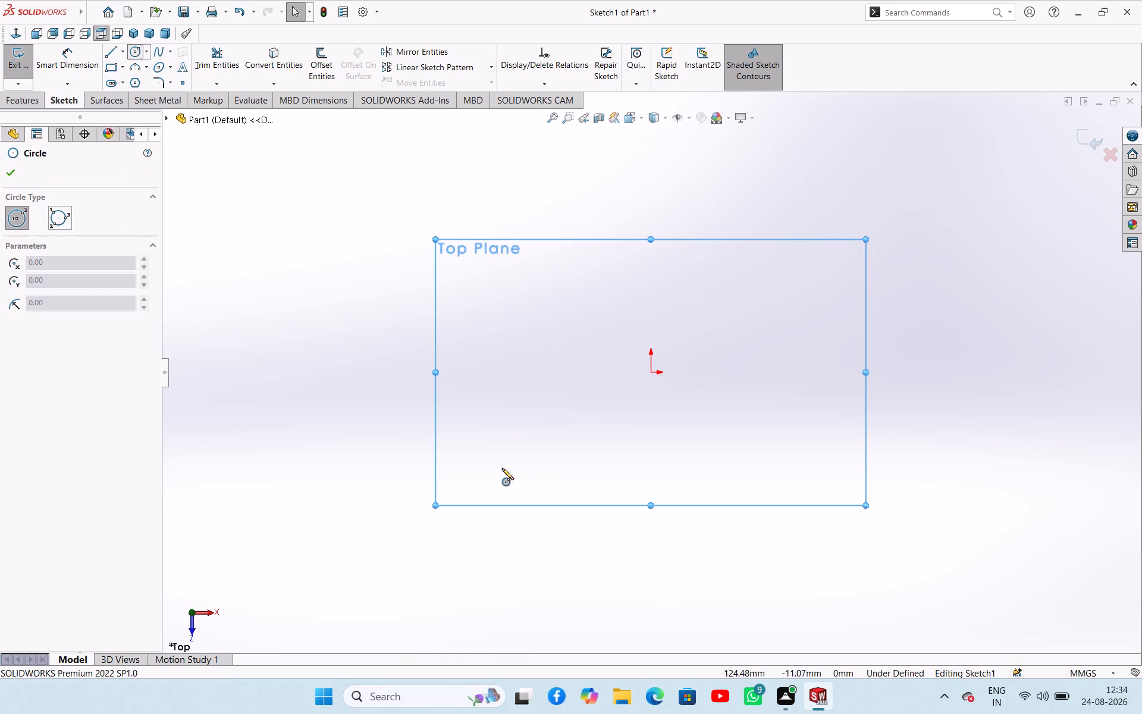
click(651, 373)
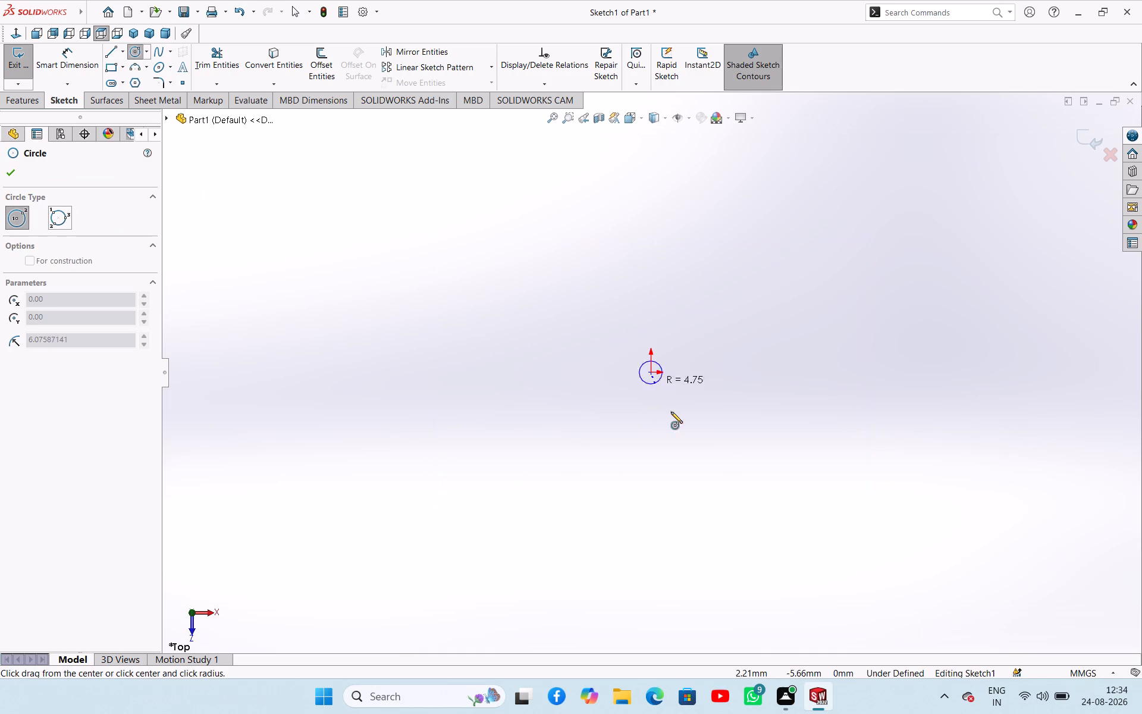
click(704, 466)
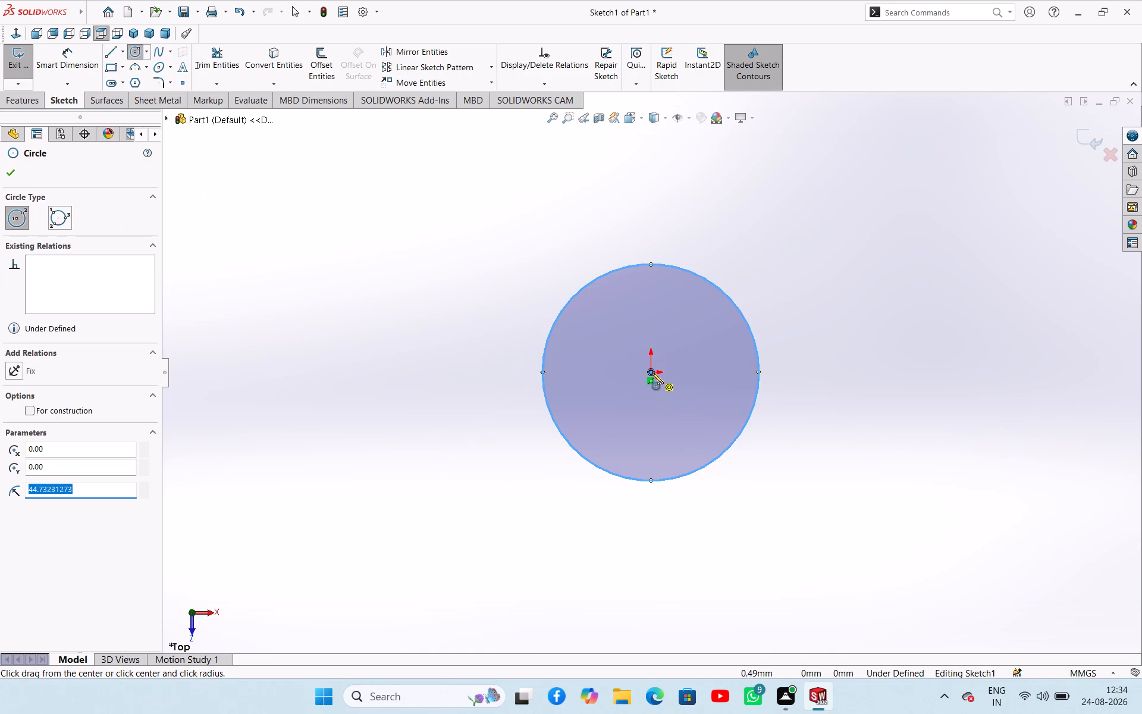
click(652, 372)
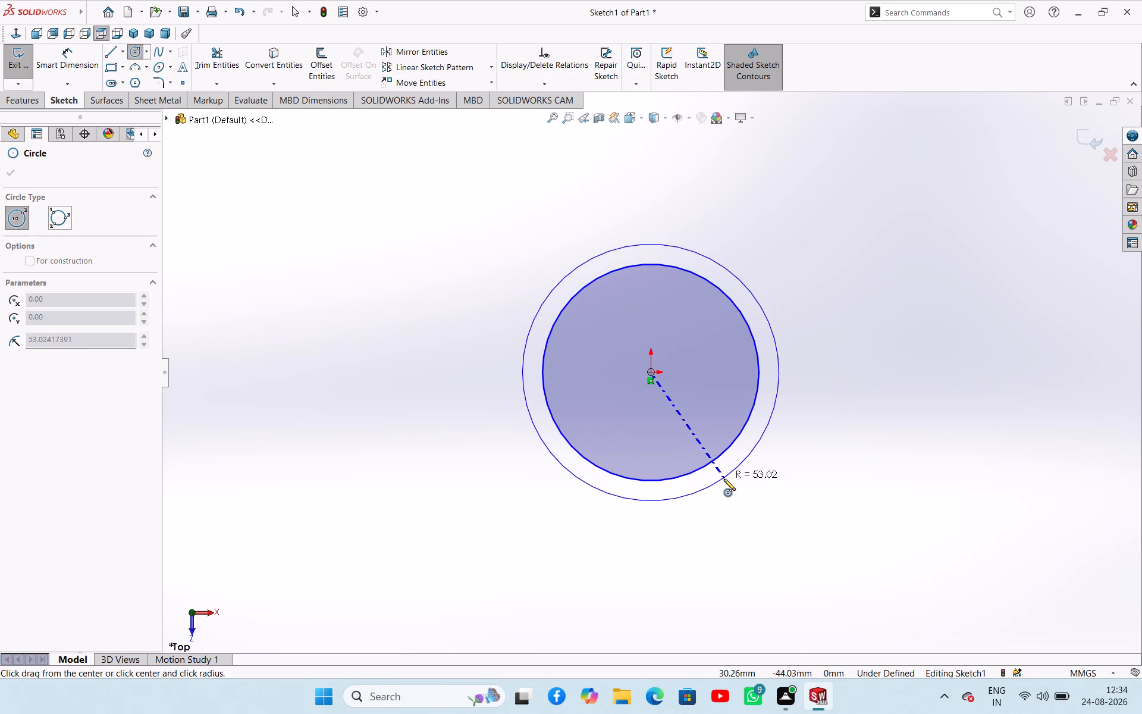
click(724, 479)
right_click(371, 361)
click(381, 369)
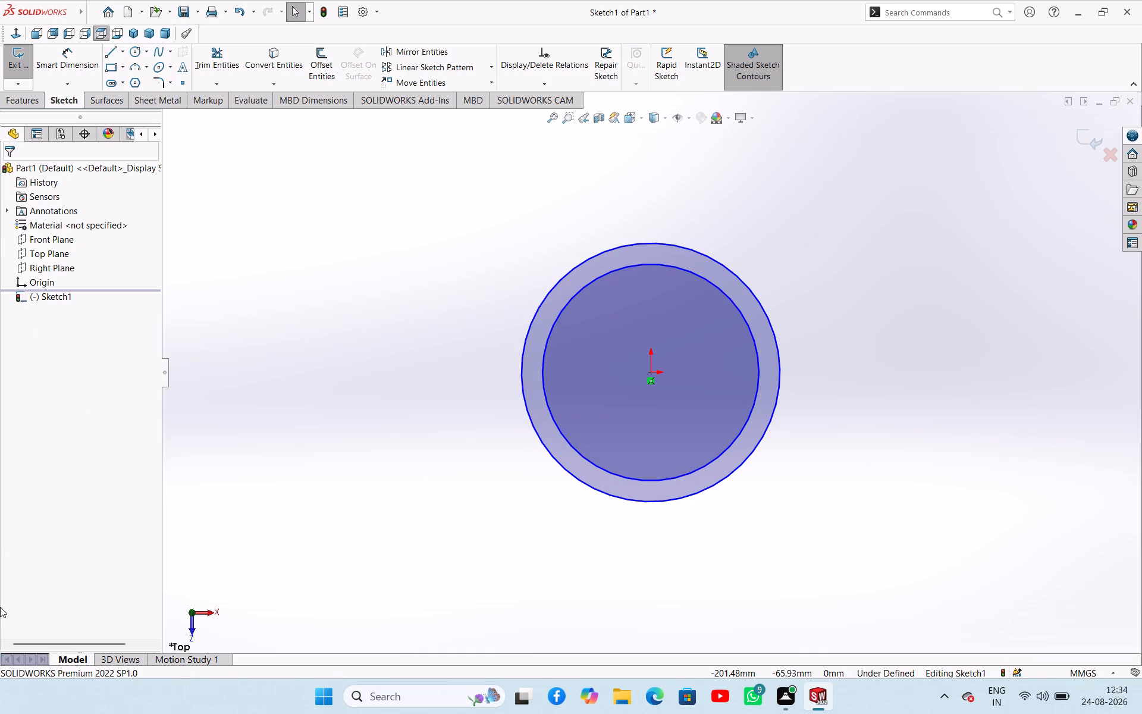
Dimension the inner circle to 30 mm diameter and the outer circle to 60 mm diameter.
right_drag(259, 497, 275, 405)
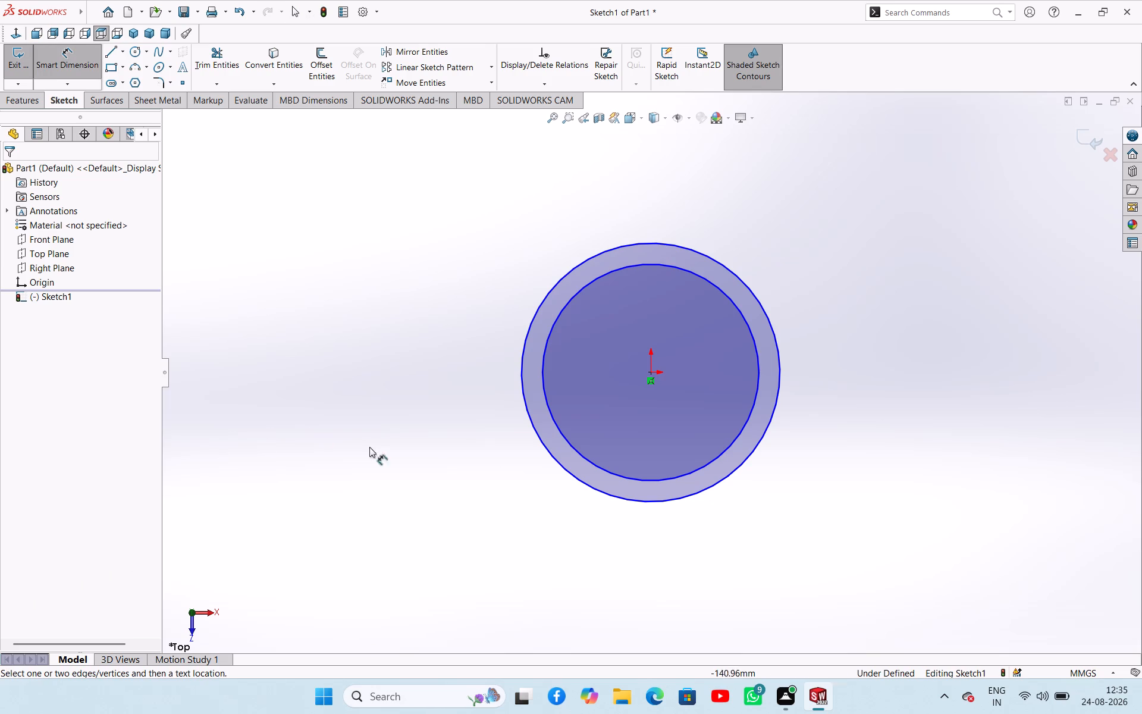
click(592, 466)
click(455, 487)
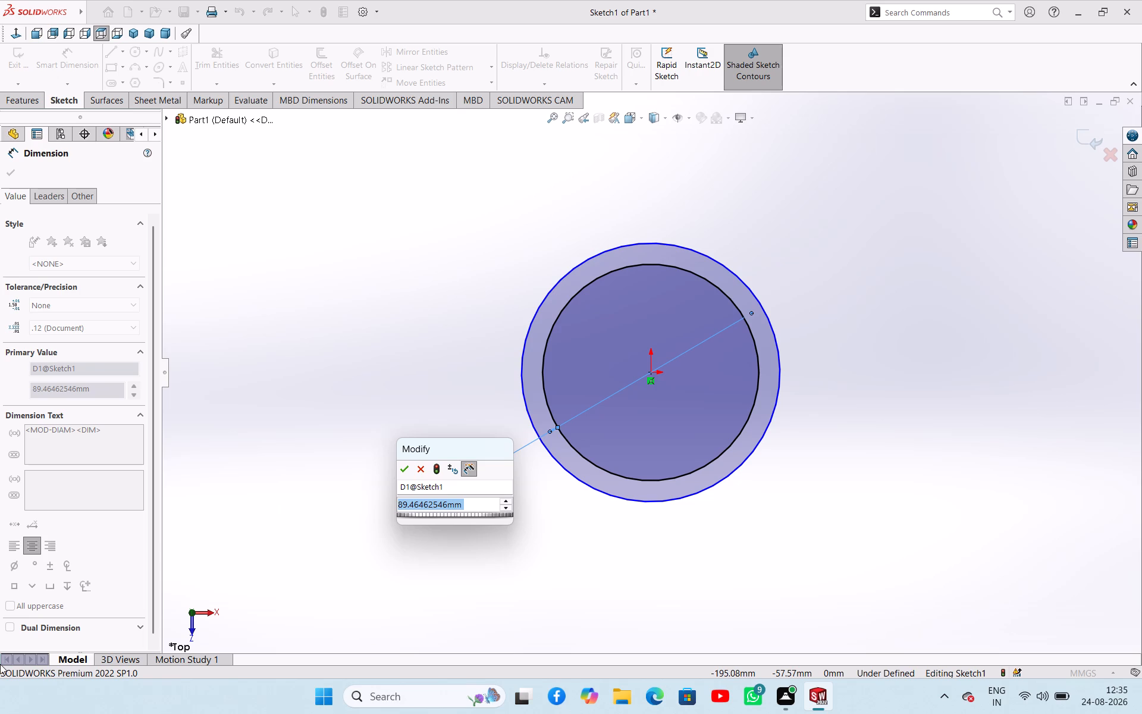
text(30)
key(Return)
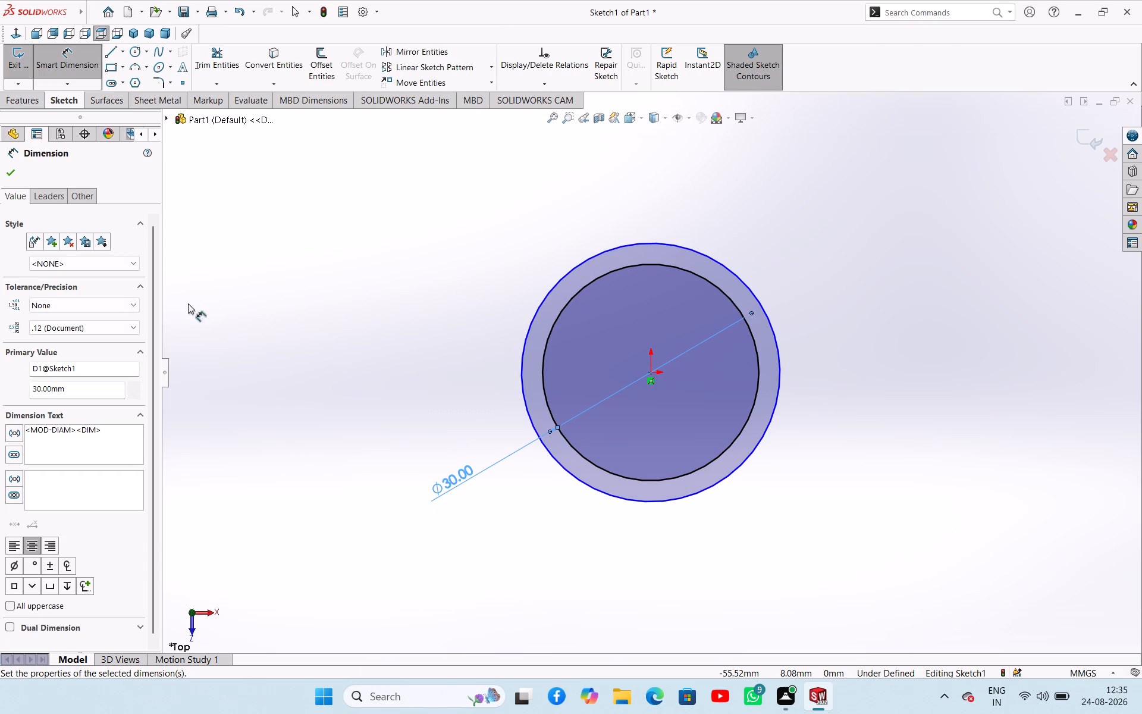
click(522, 346)
click(490, 345)
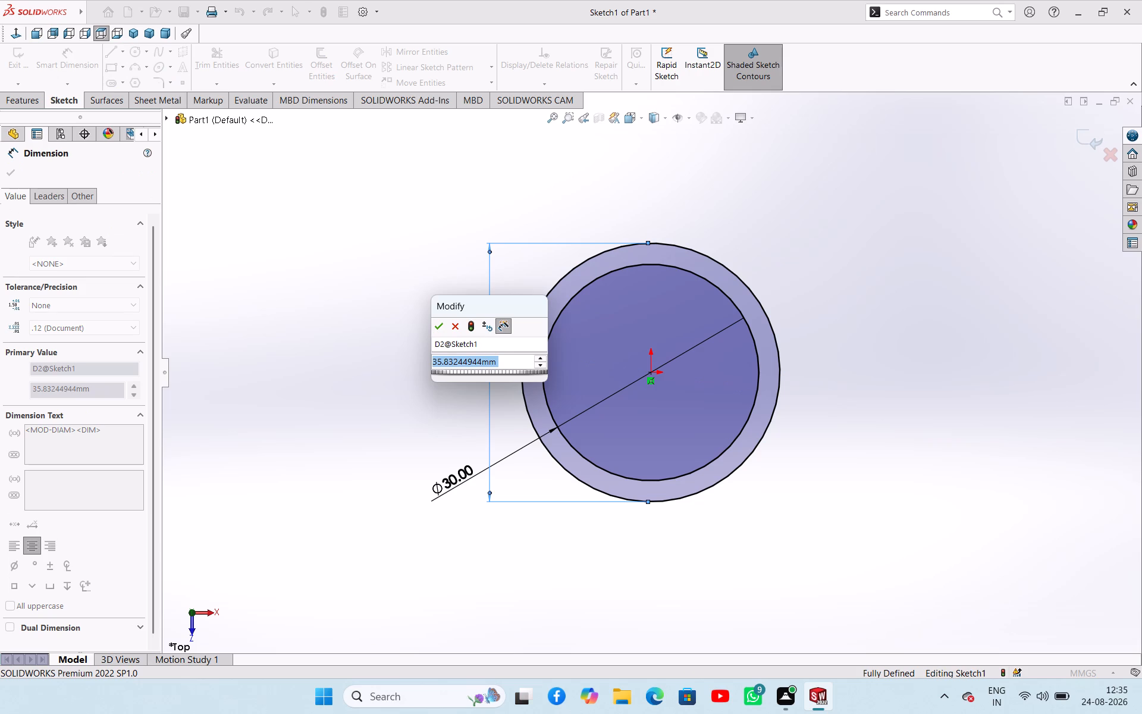
text(60)
key(Return)
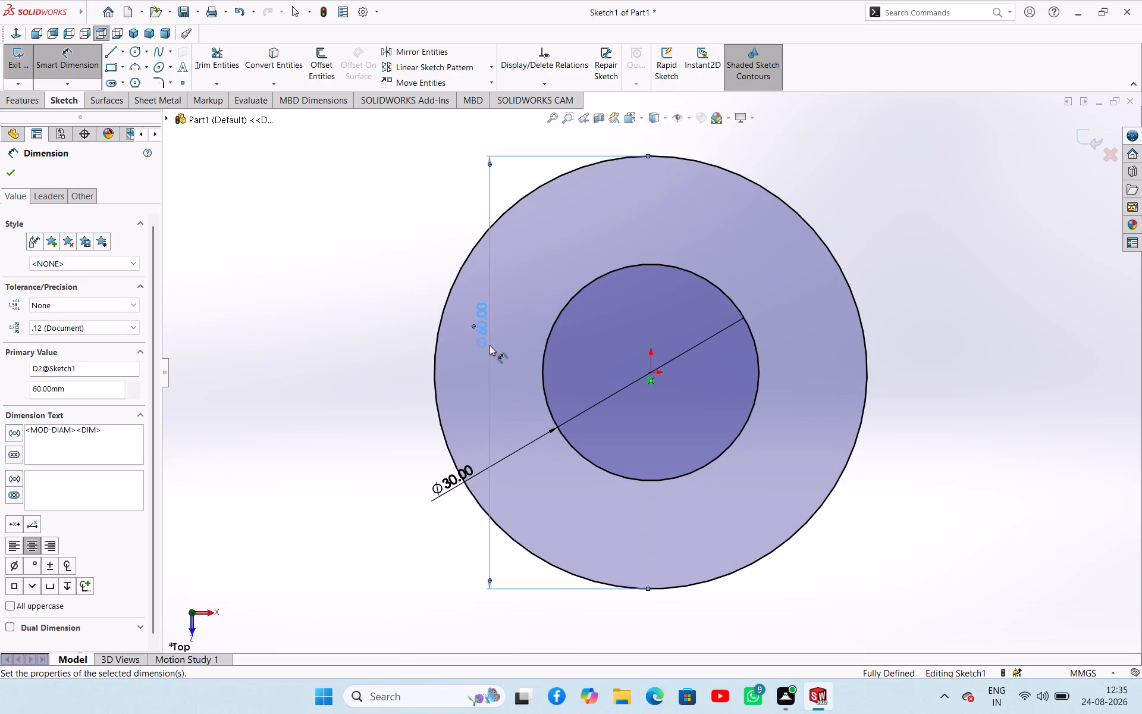
scroll(706, 447, up, 2)
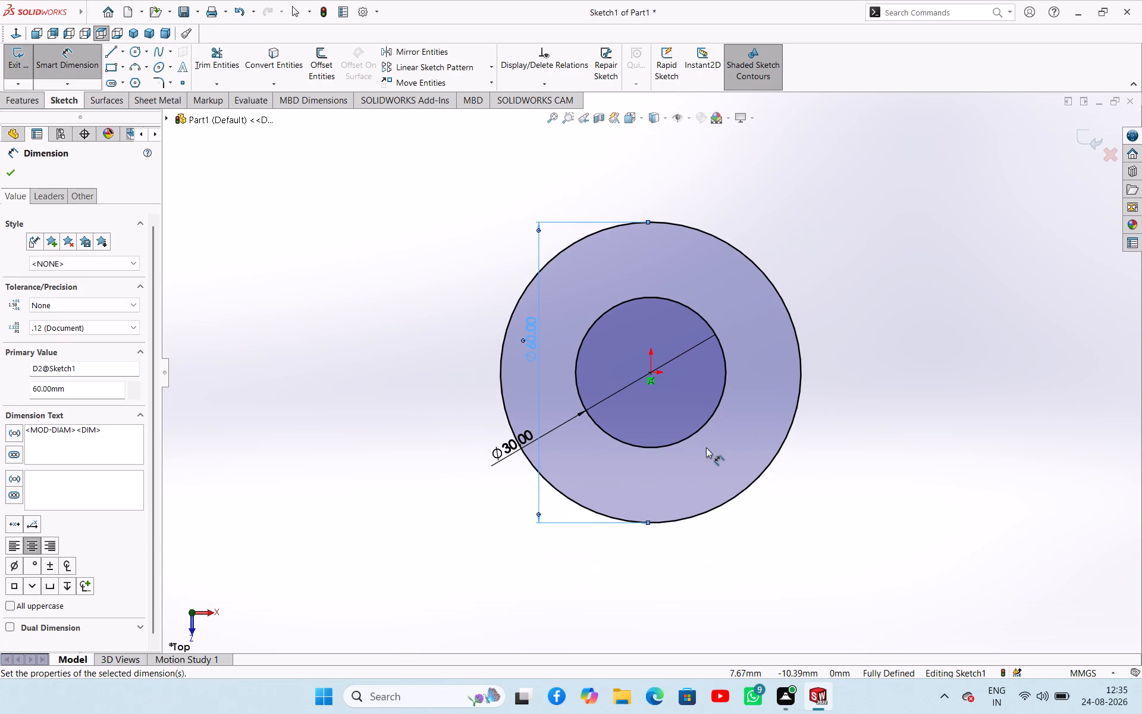
scroll(706, 447, up, 1)
scroll(707, 447, down, 1)
scroll(707, 447, up, 1)
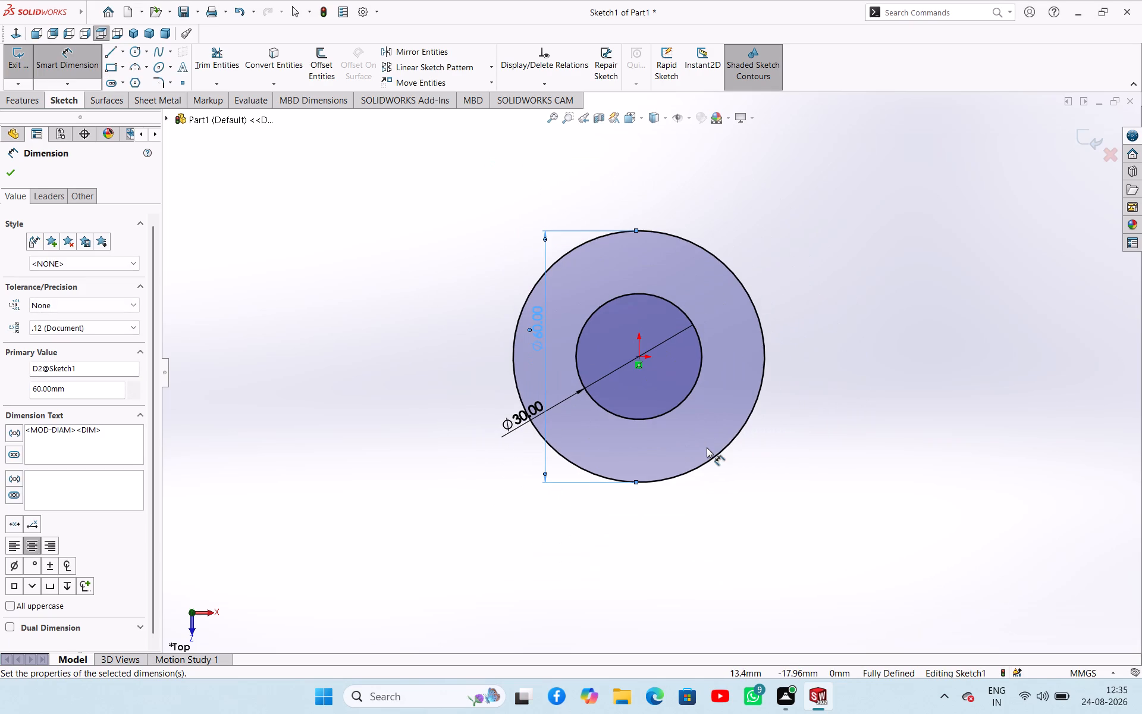
scroll(550, 434, down, 2)
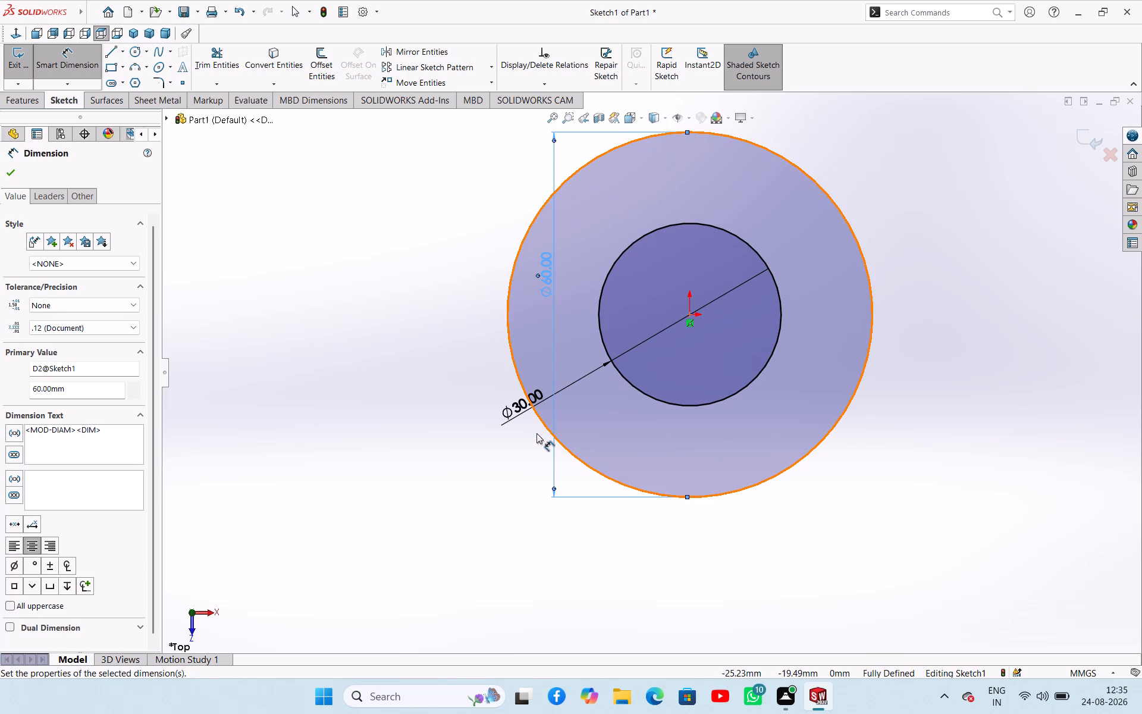
right_click(442, 431)
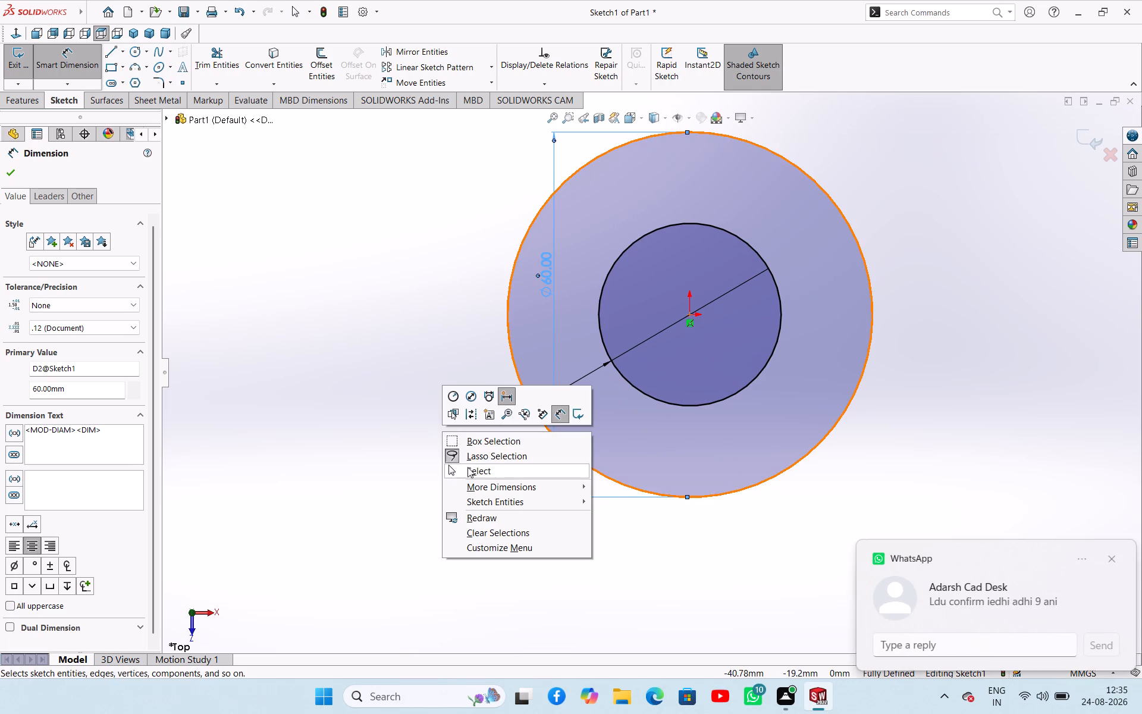
click(468, 469)
Sketch a near-horizontal midpoint construction line about 133 mm long, centred on the origin and extending past the outer circle on both sides.
click(120, 52)
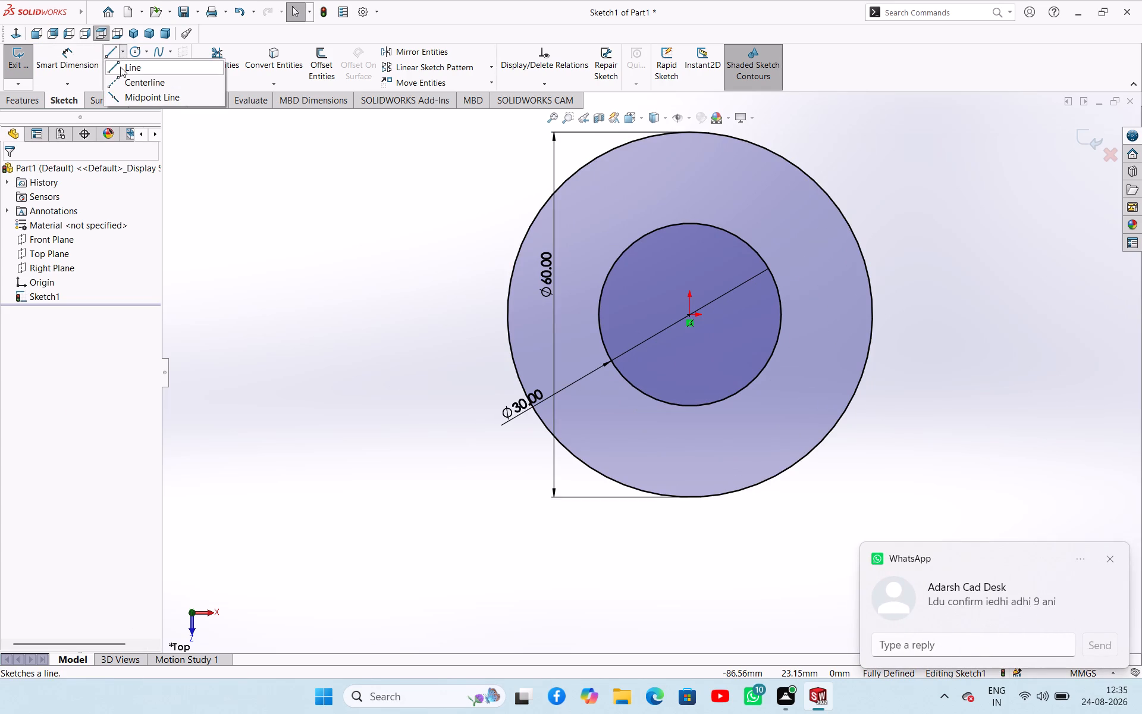
click(125, 84)
click(32, 367)
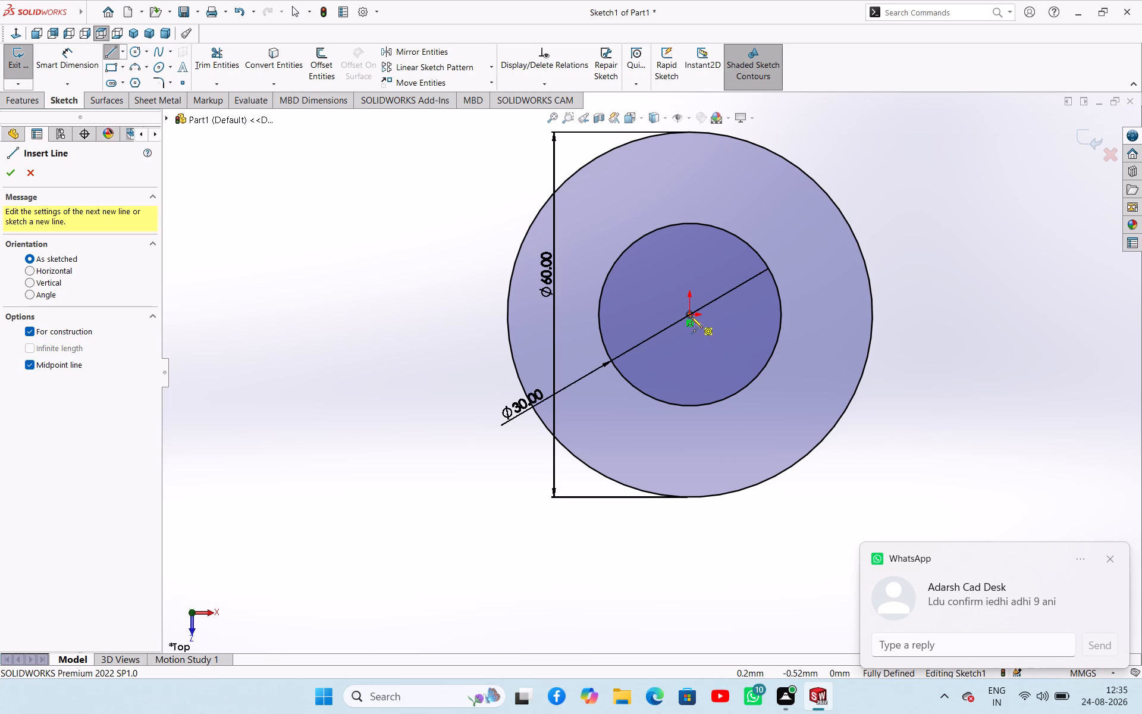
drag(691, 317, 698, 328)
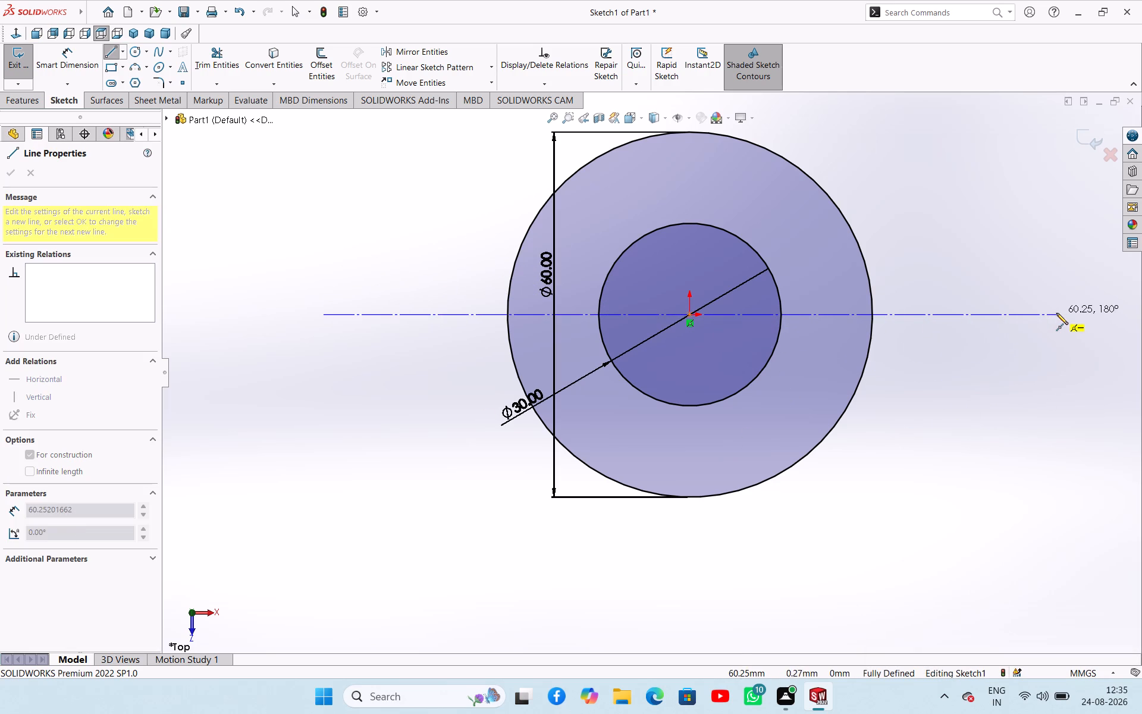
click(1096, 309)
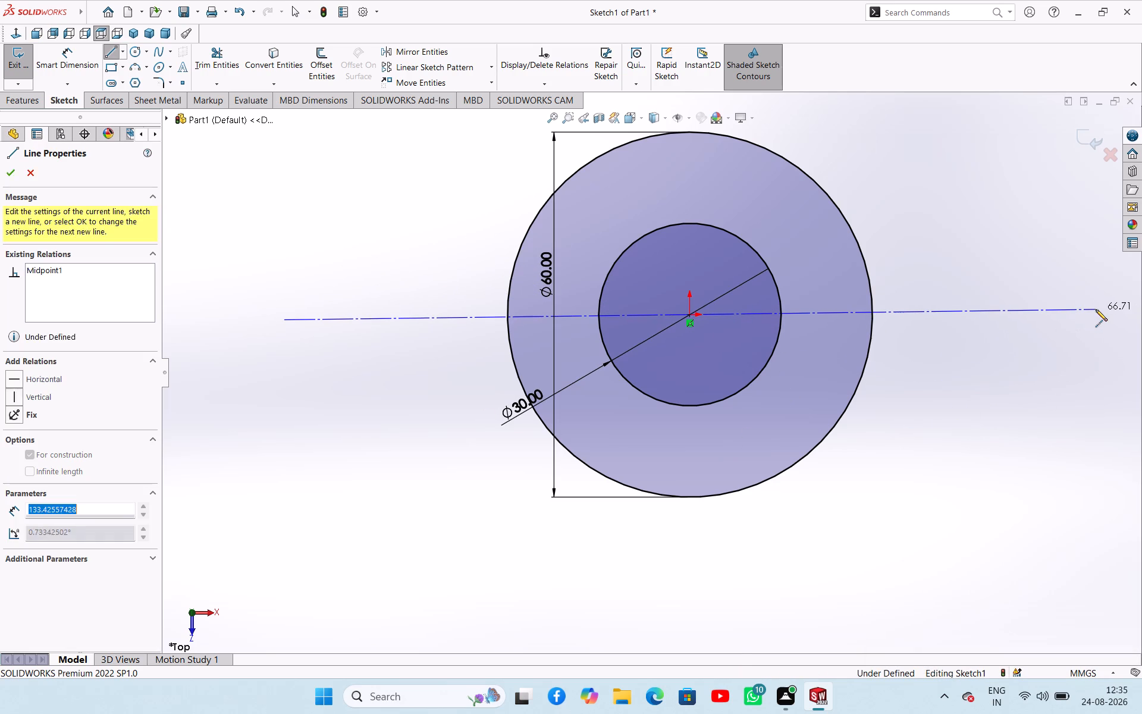
right_click(1012, 363)
click(1058, 374)
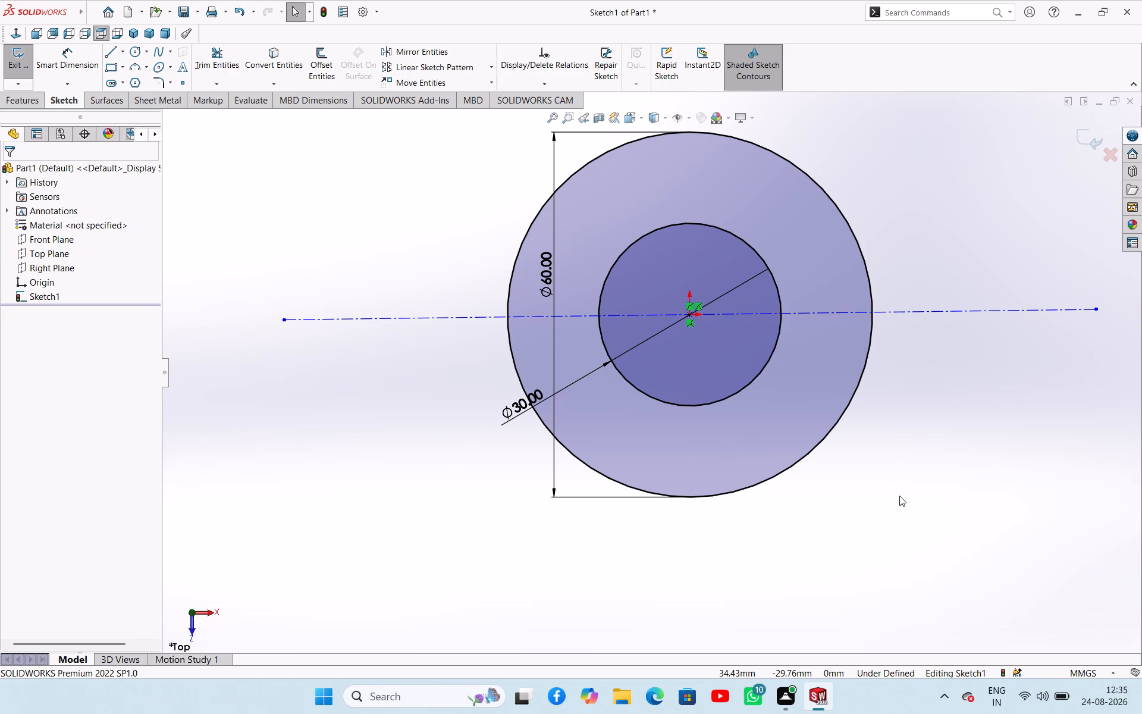
Sketch a three-line slot outline from the inner circle past the outer circle toward -X, about 37 mm long and 13 mm wide, returning to the inner circle.
scroll(856, 478, up, 2)
scroll(856, 478, down, 2)
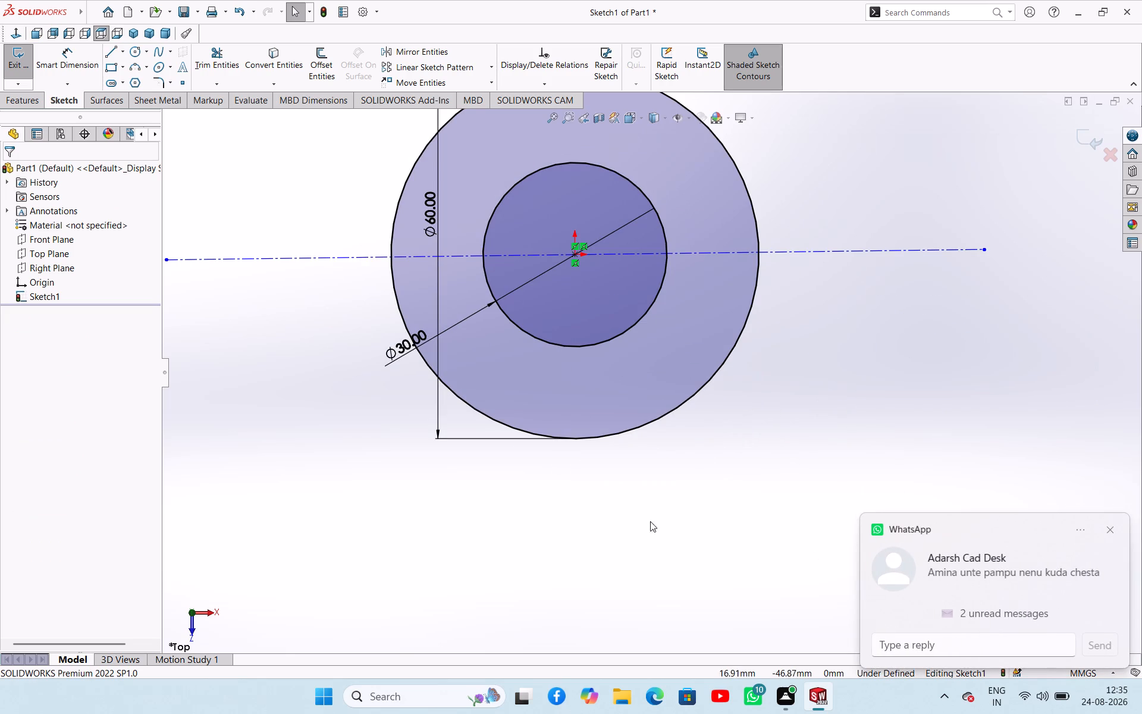
click(112, 57)
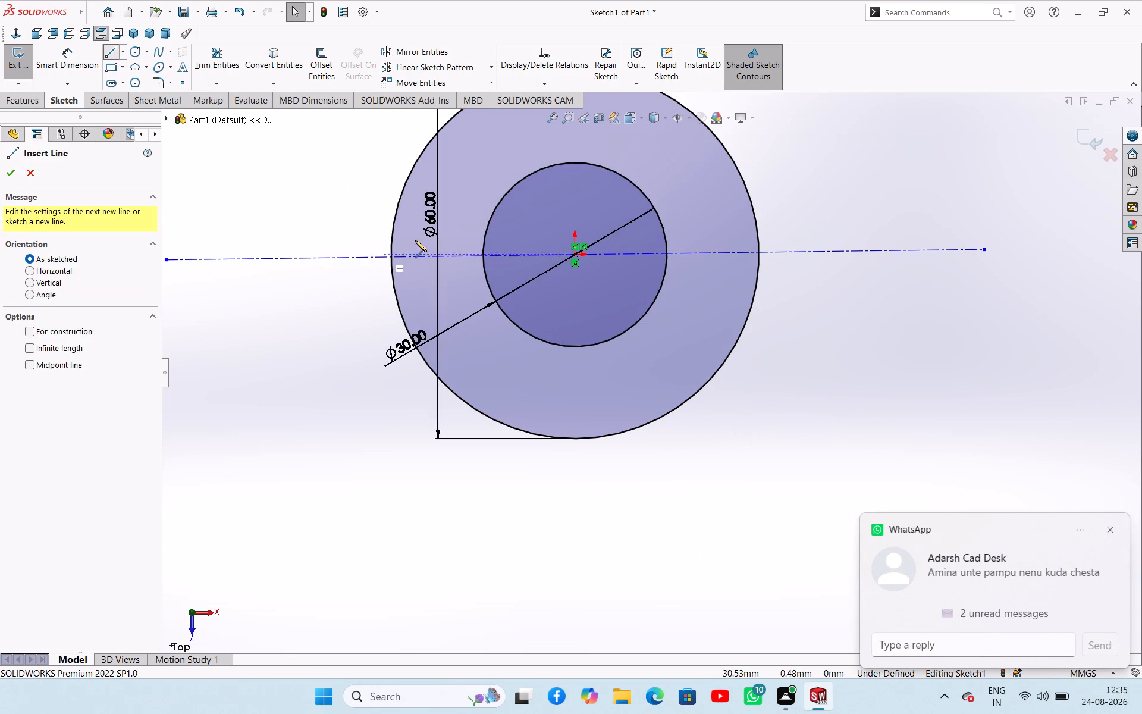
click(492, 223)
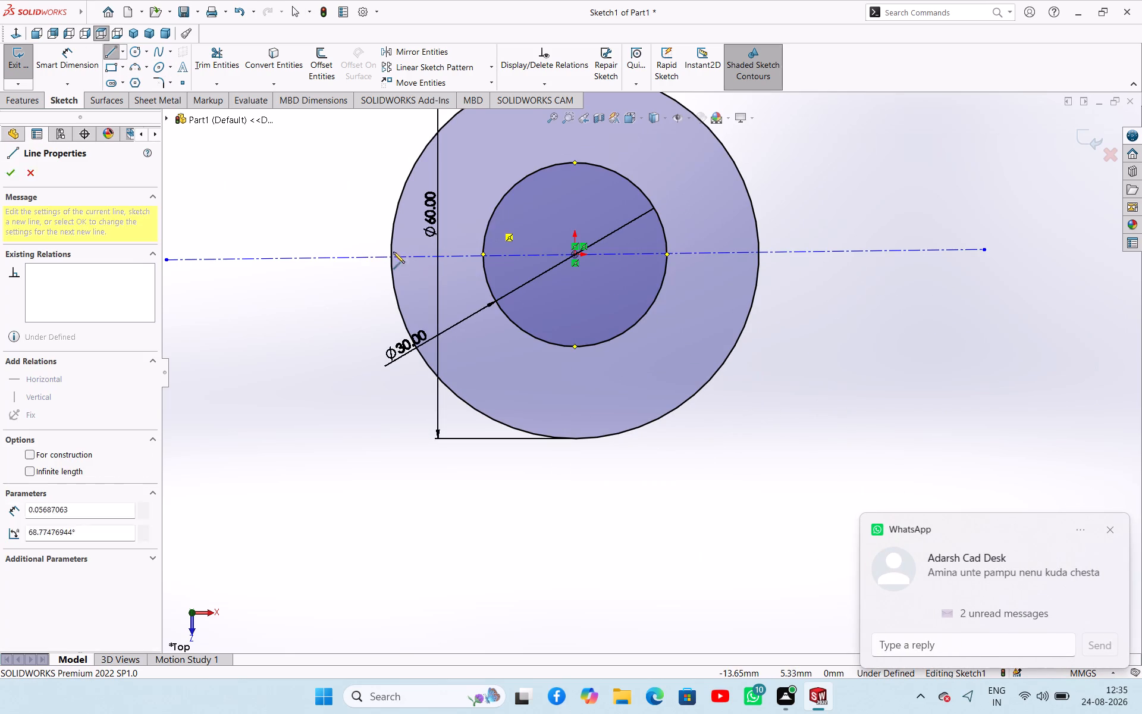
click(261, 222)
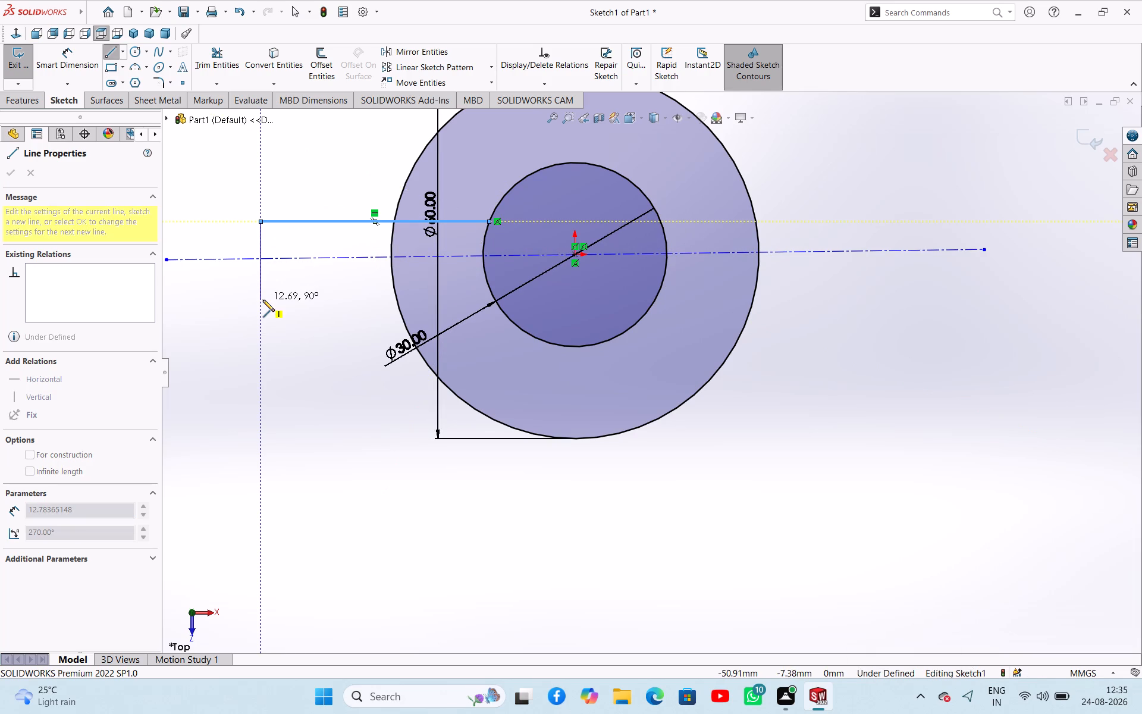
click(263, 300)
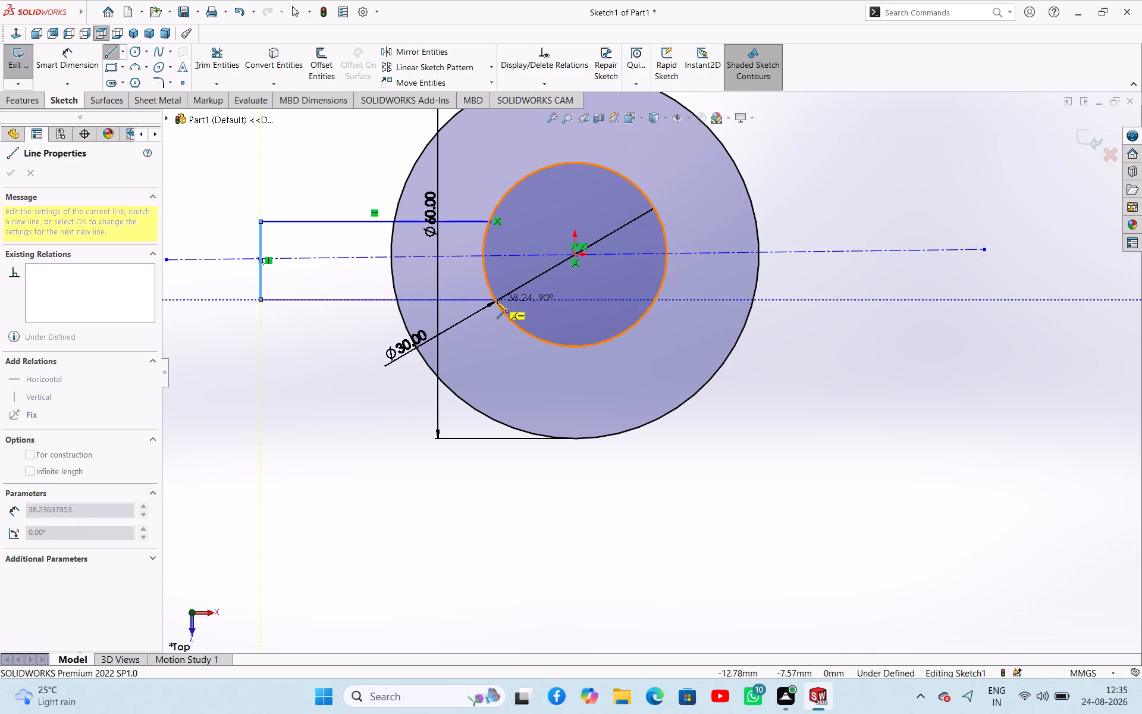
click(496, 301)
right_click(344, 354)
click(357, 360)
click(339, 362)
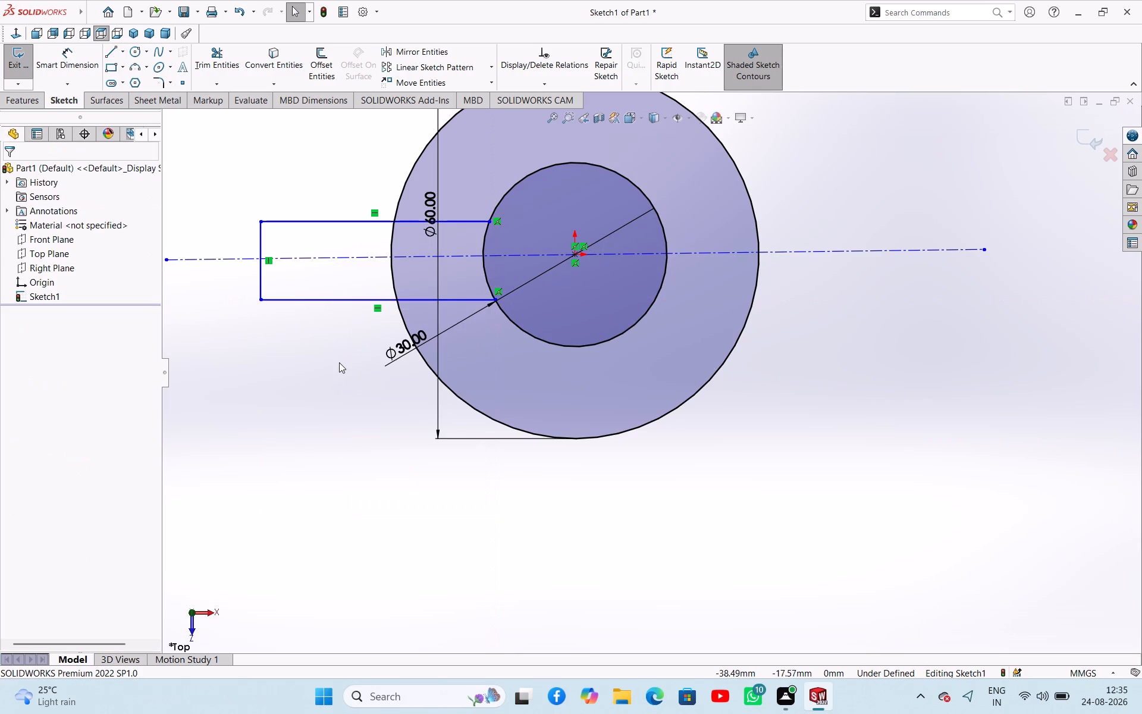
Trim the inner and outer circle arcs and the centreline portion lying between the two horizontal slot lines.
scroll(338, 359, up, 1)
scroll(338, 359, down, 1)
scroll(337, 355, up, 1)
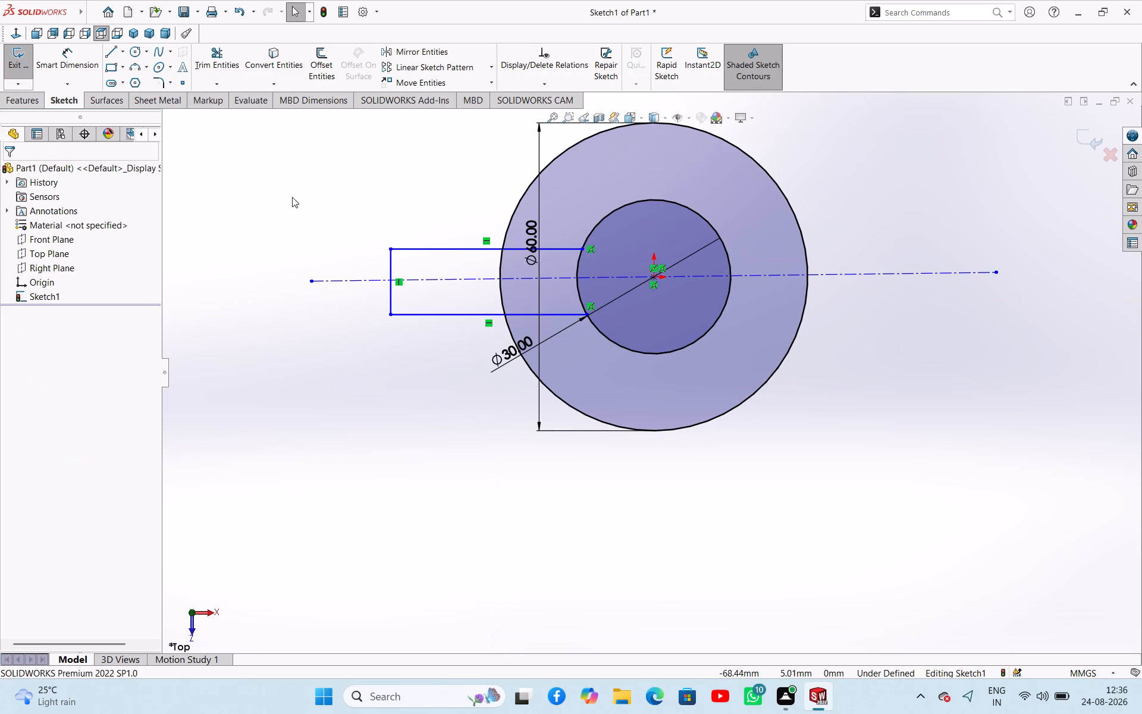
click(217, 68)
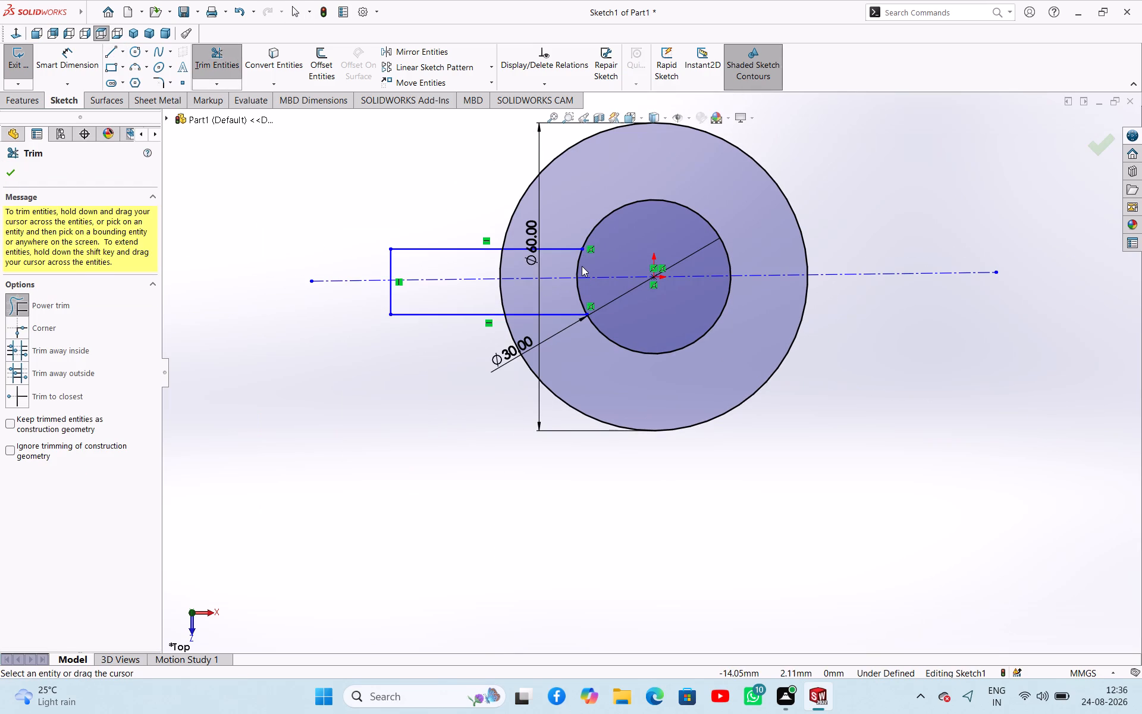
drag(582, 265, 582, 290)
drag(515, 294, 504, 296)
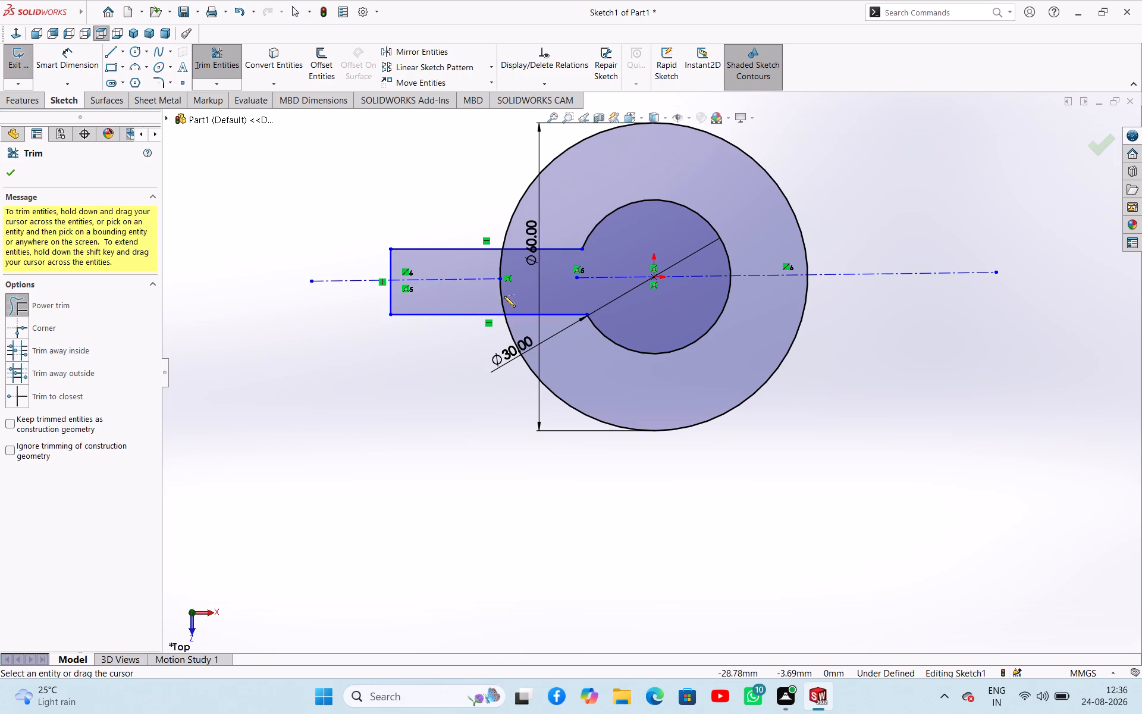
drag(504, 296, 506, 263)
Trim away the slot lines beyond the outer circle, the slot's vertical end line and the outlying centreline pieces, leaving an open C-shaped ring.
middle_drag(408, 518, 391, 407)
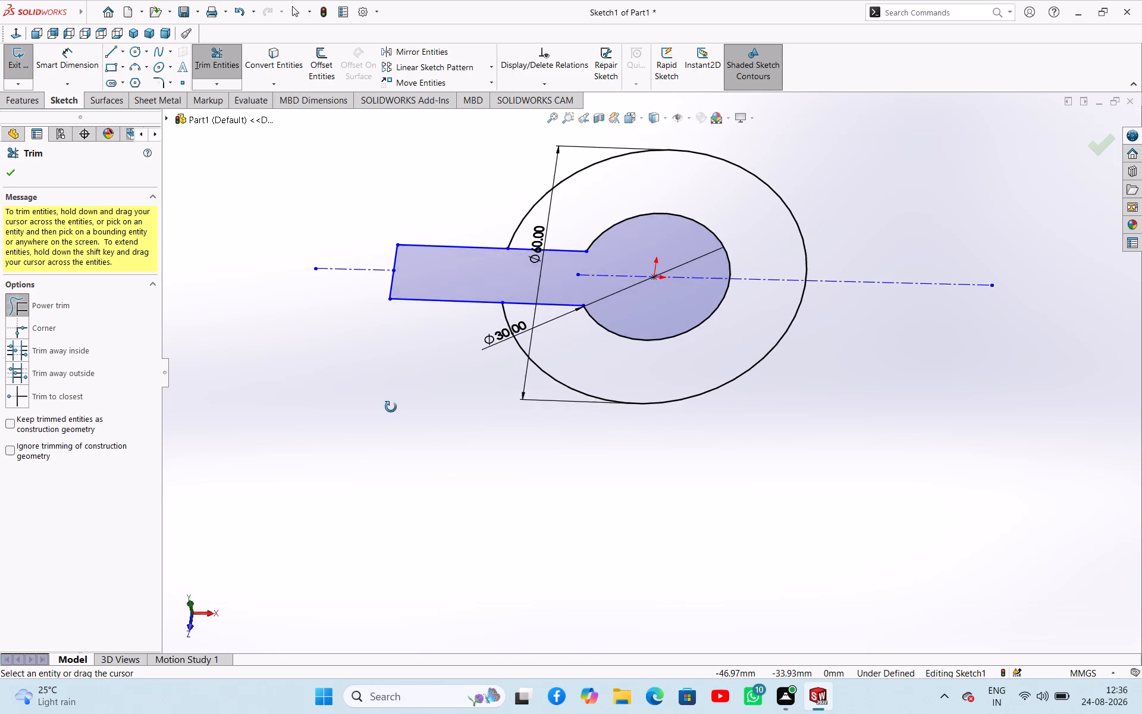
middle_drag(391, 407, 424, 494)
drag(452, 371, 436, 260)
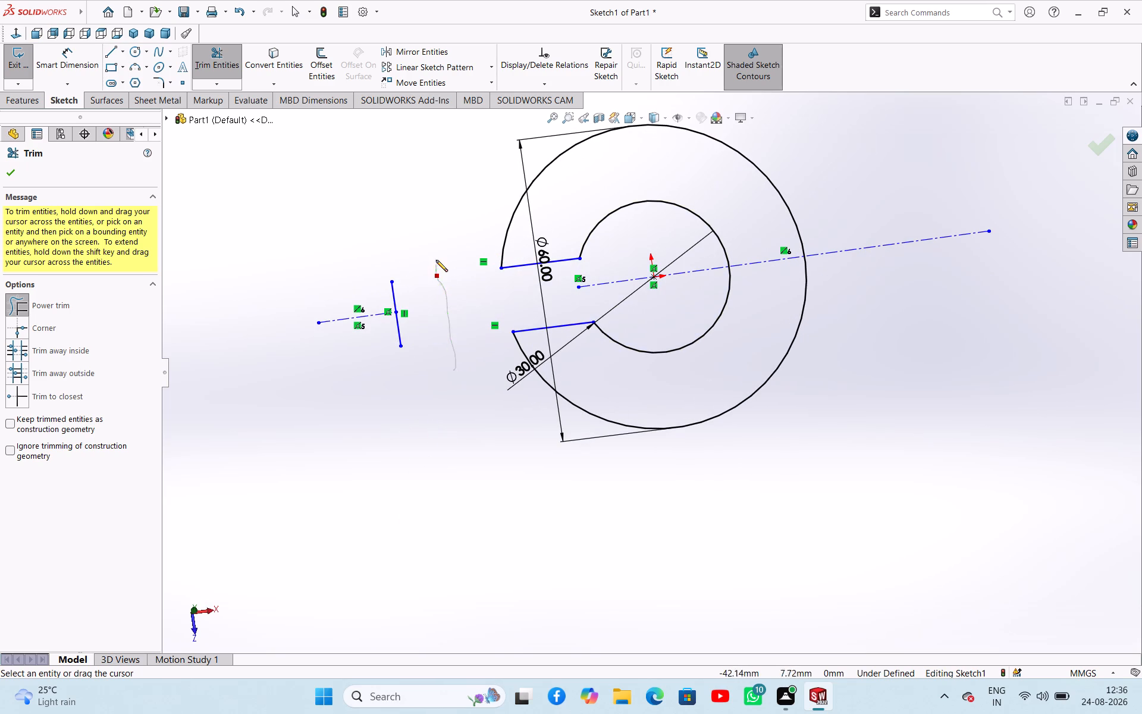
drag(436, 260, 407, 334)
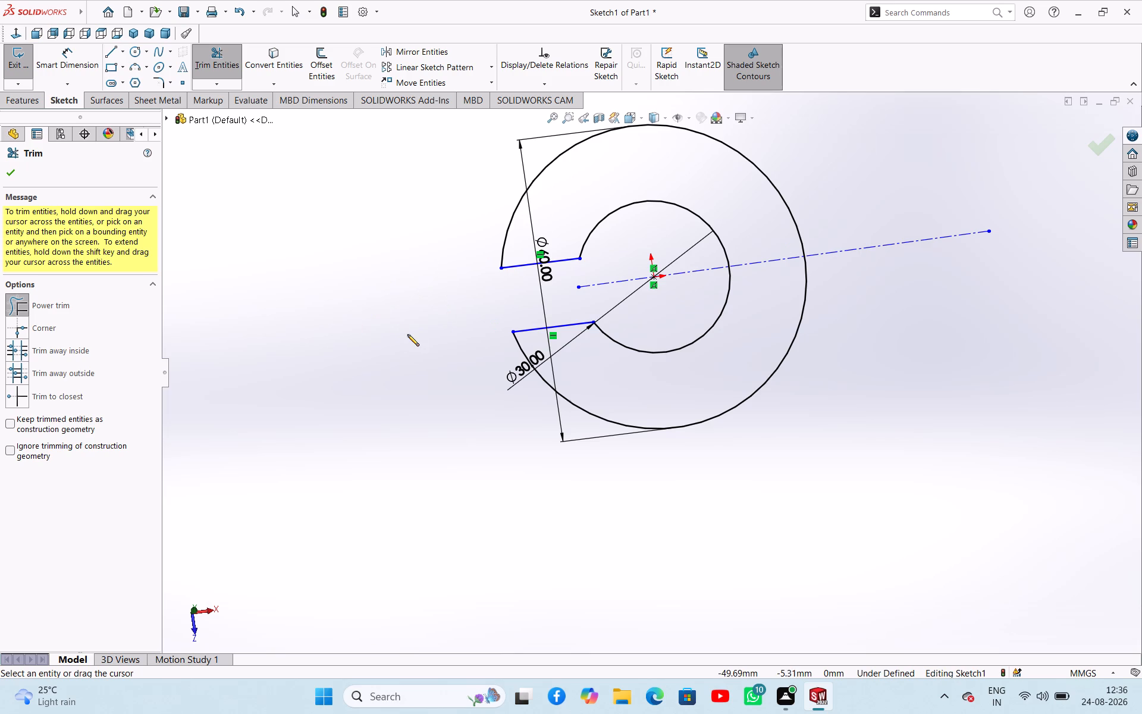
scroll(495, 330, up, 2)
scroll(501, 334, down, 2)
scroll(502, 336, up, 4)
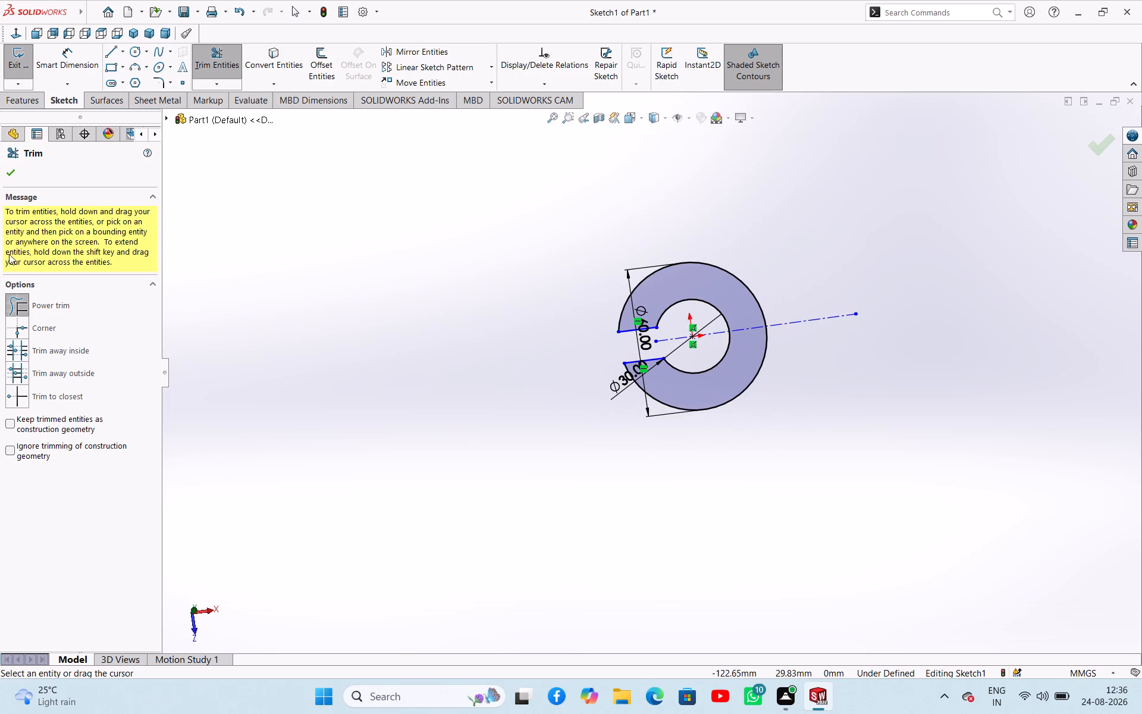
click(12, 168)
click(11, 171)
click(448, 337)
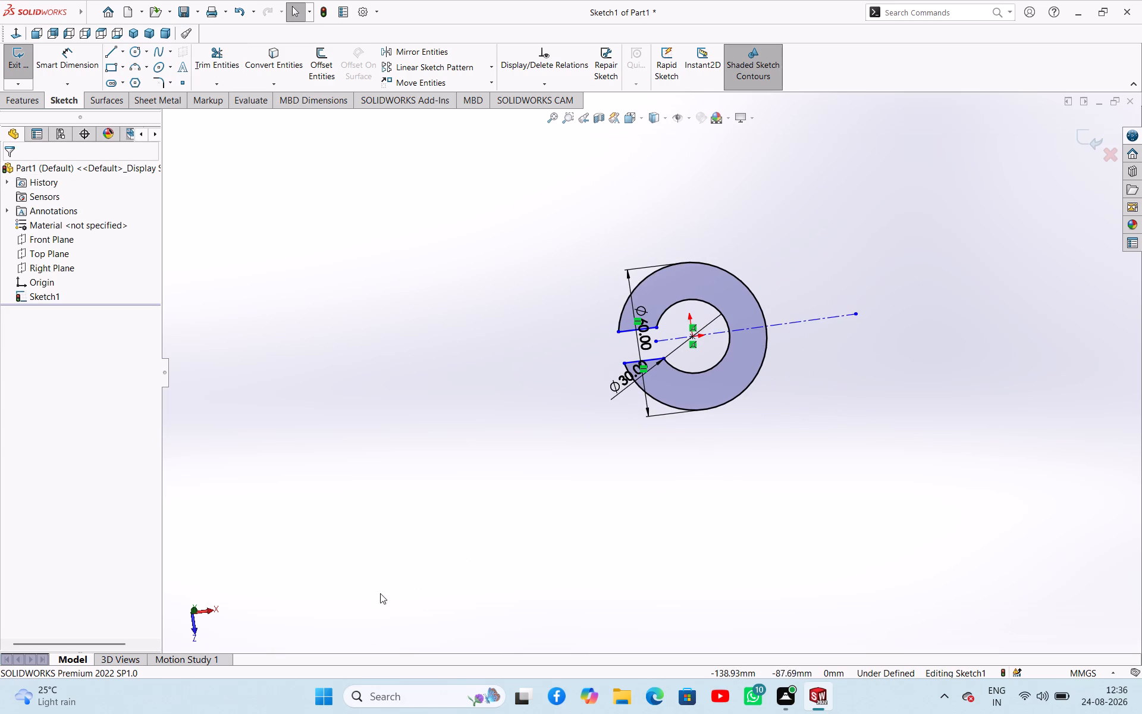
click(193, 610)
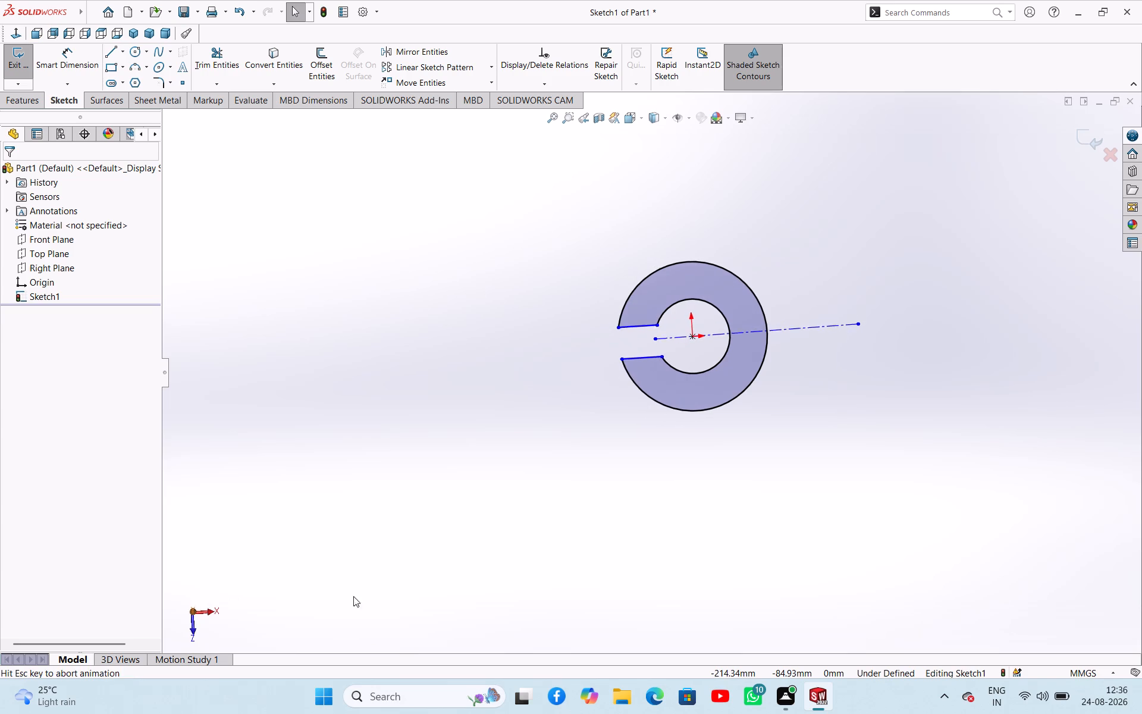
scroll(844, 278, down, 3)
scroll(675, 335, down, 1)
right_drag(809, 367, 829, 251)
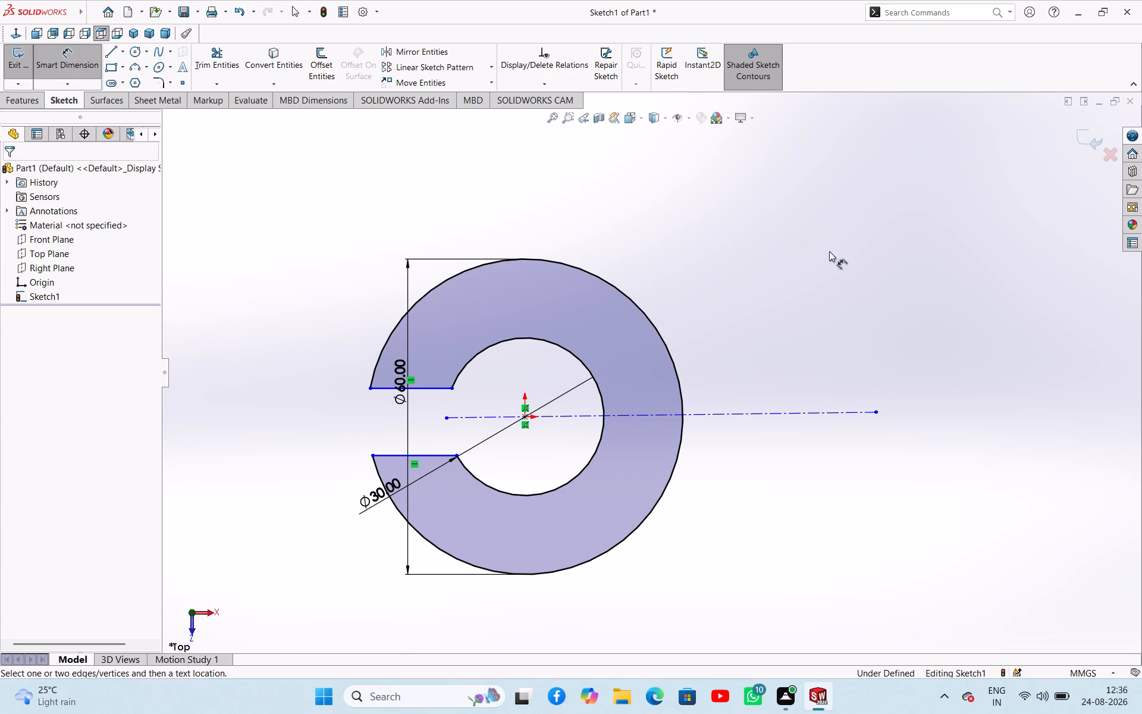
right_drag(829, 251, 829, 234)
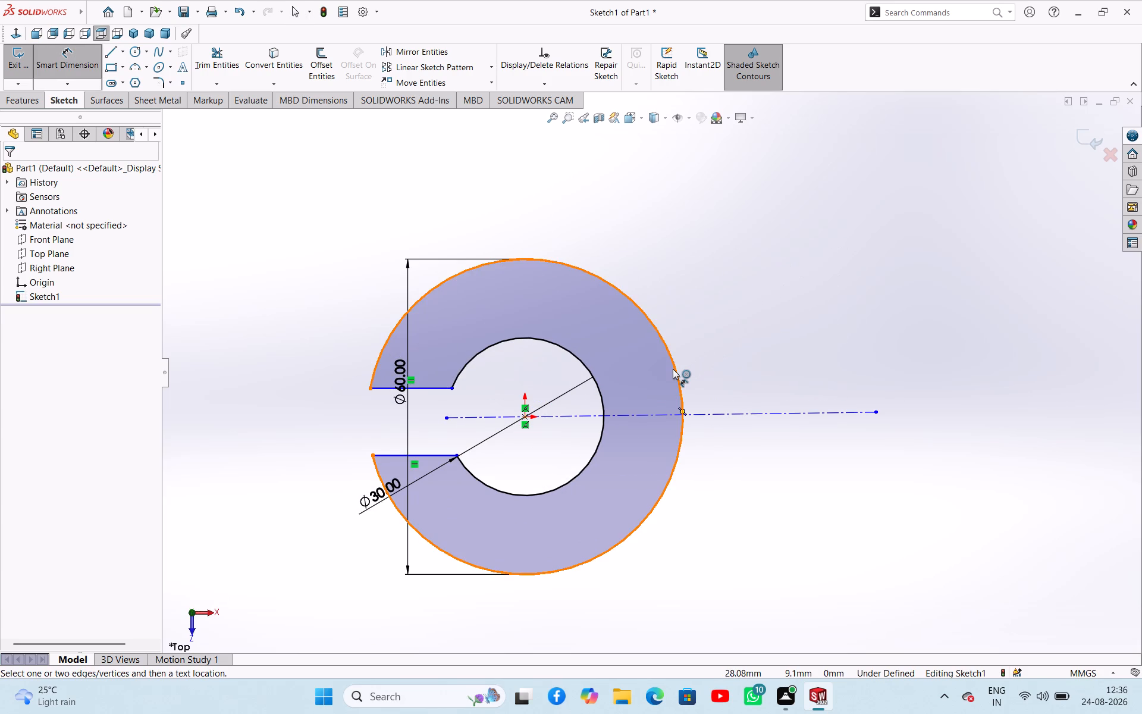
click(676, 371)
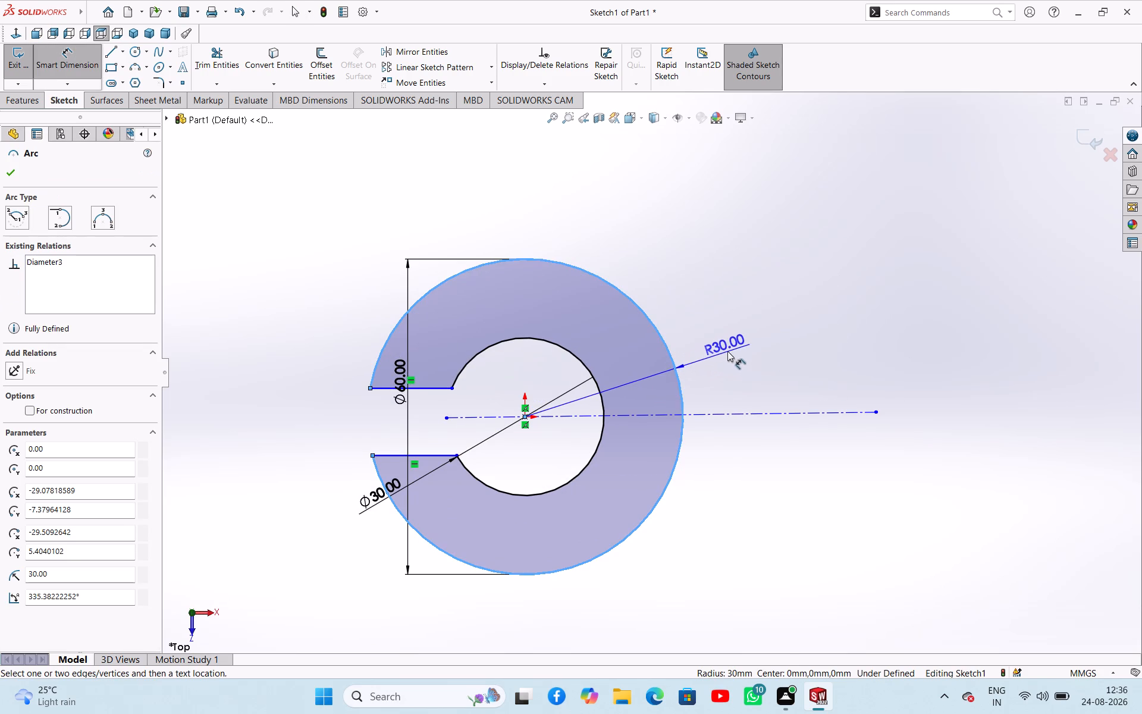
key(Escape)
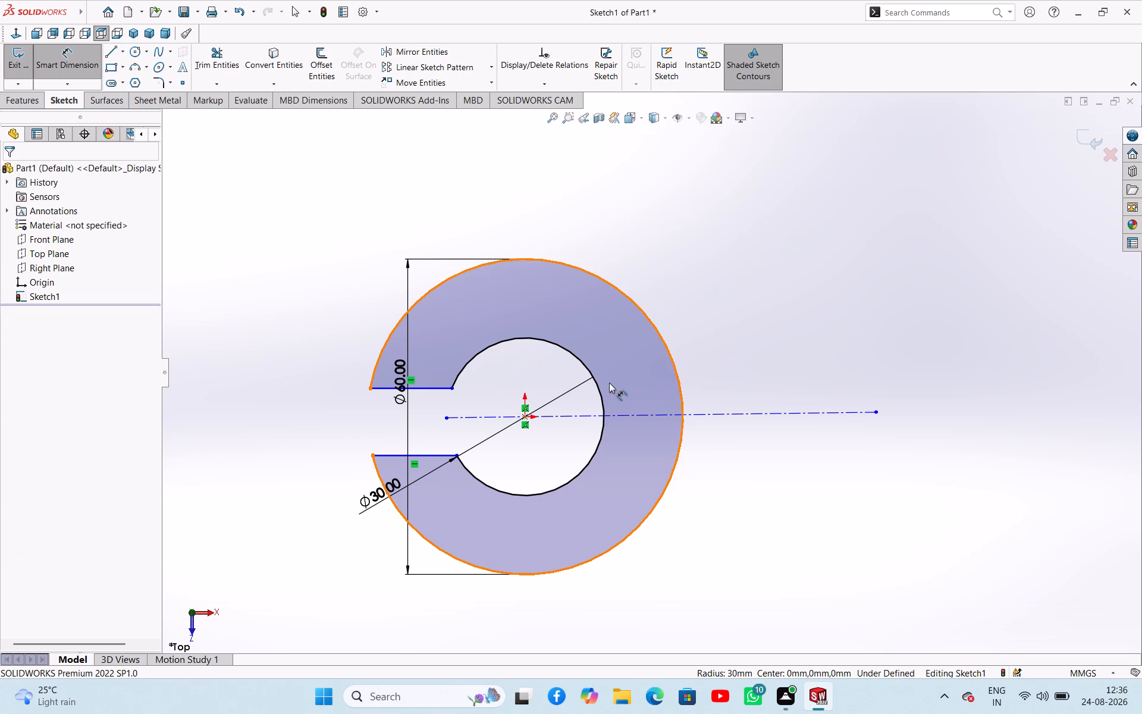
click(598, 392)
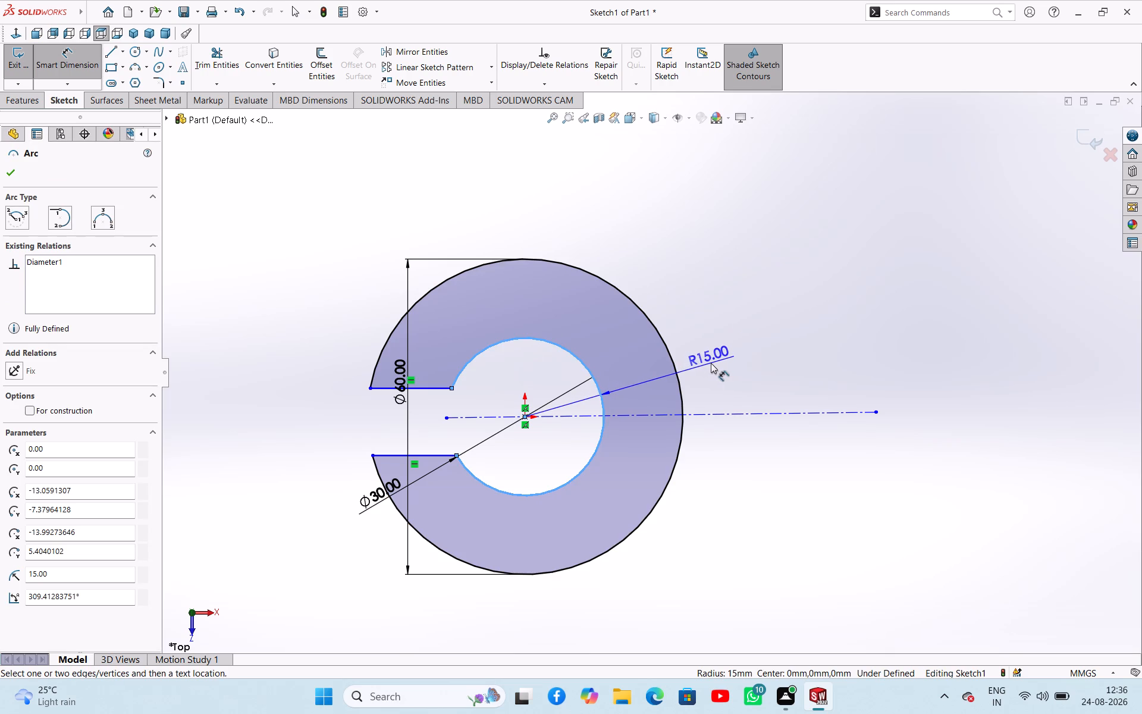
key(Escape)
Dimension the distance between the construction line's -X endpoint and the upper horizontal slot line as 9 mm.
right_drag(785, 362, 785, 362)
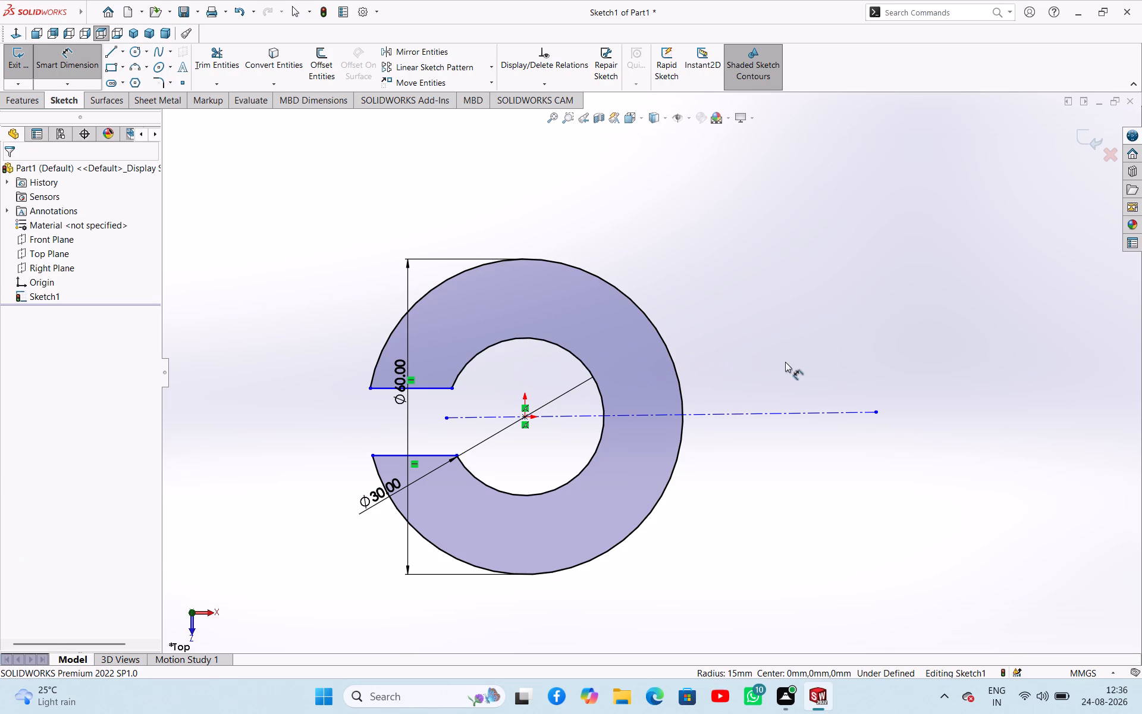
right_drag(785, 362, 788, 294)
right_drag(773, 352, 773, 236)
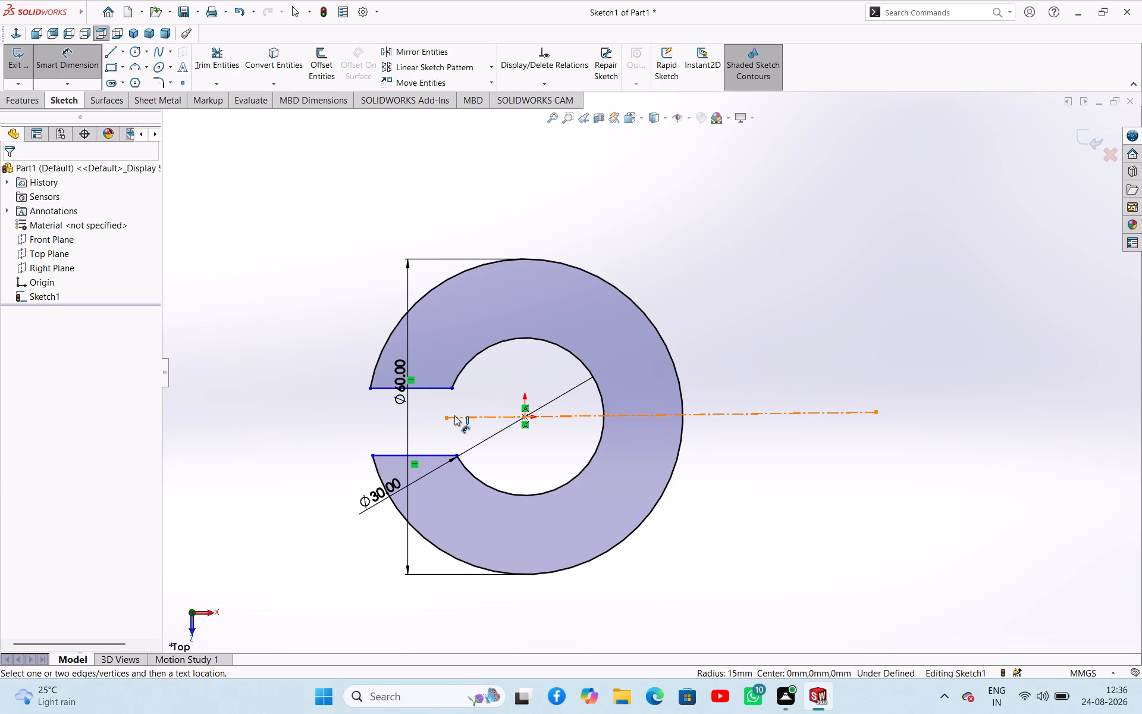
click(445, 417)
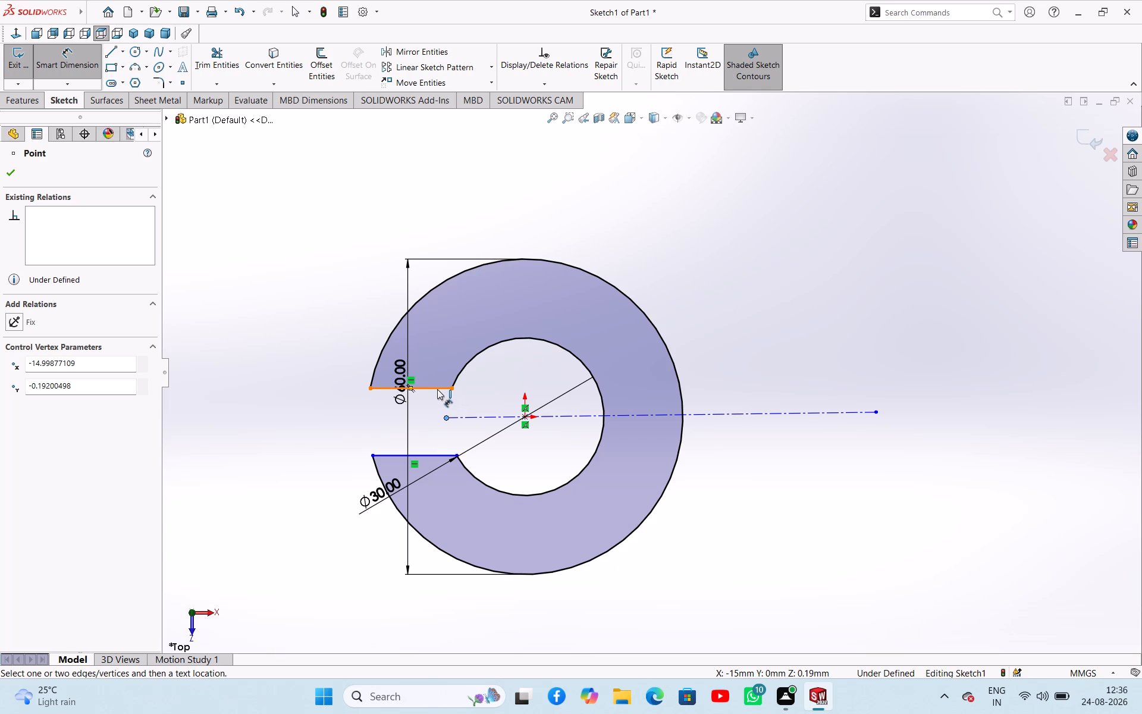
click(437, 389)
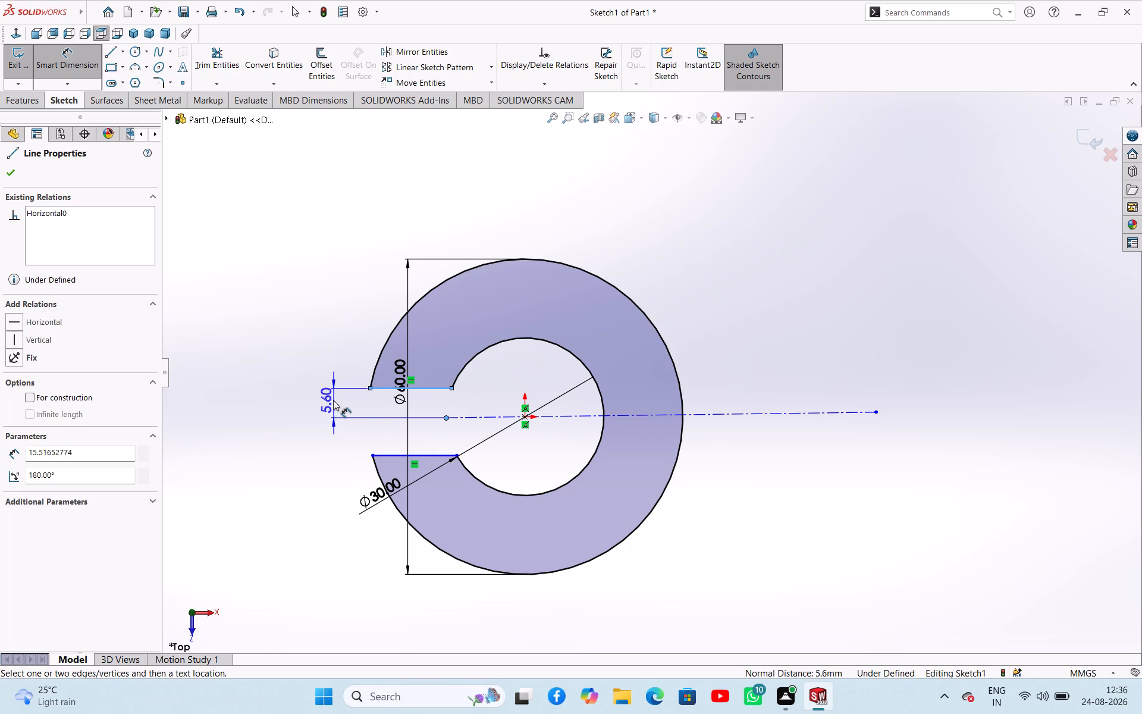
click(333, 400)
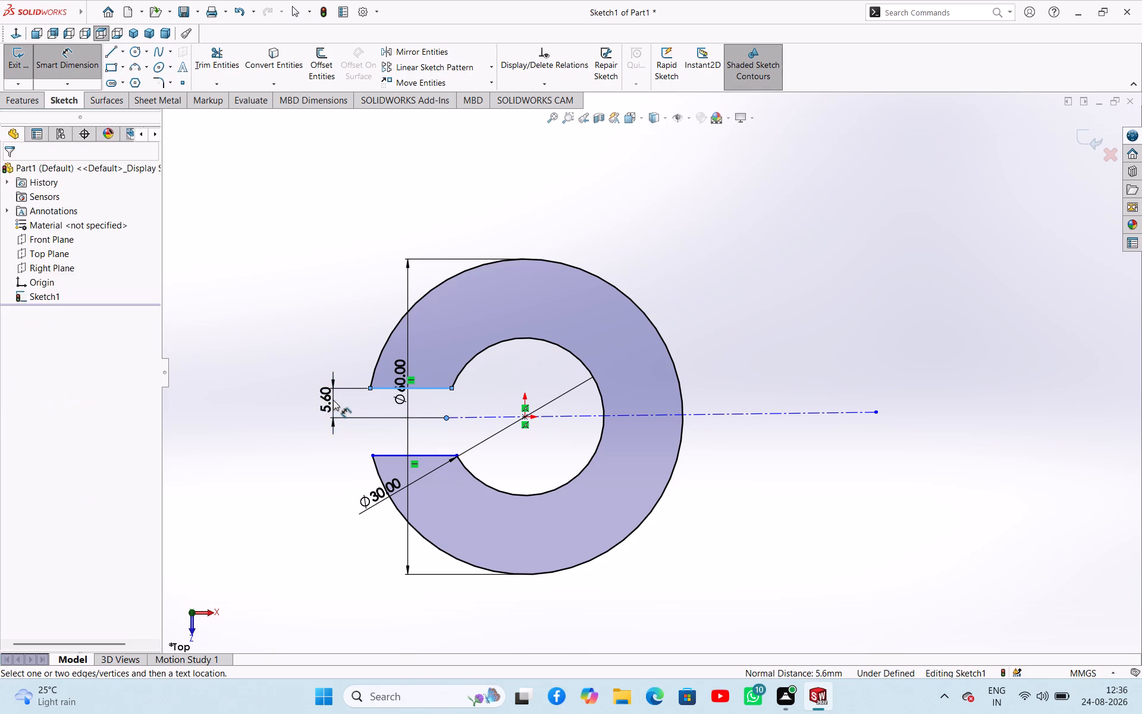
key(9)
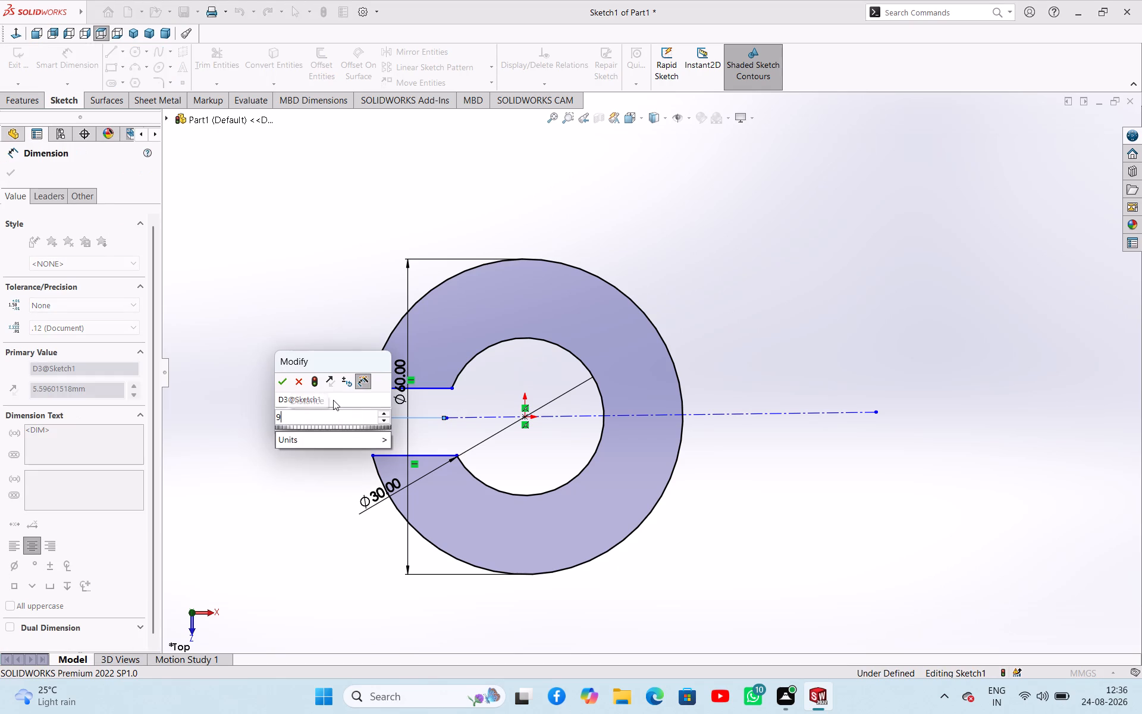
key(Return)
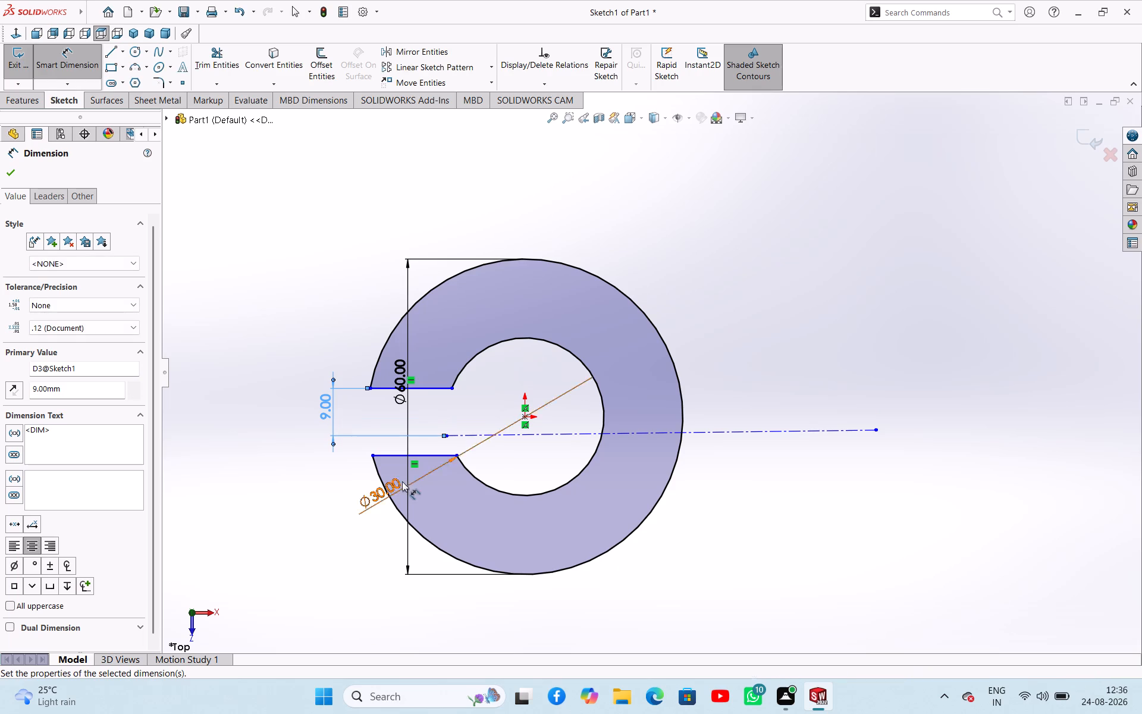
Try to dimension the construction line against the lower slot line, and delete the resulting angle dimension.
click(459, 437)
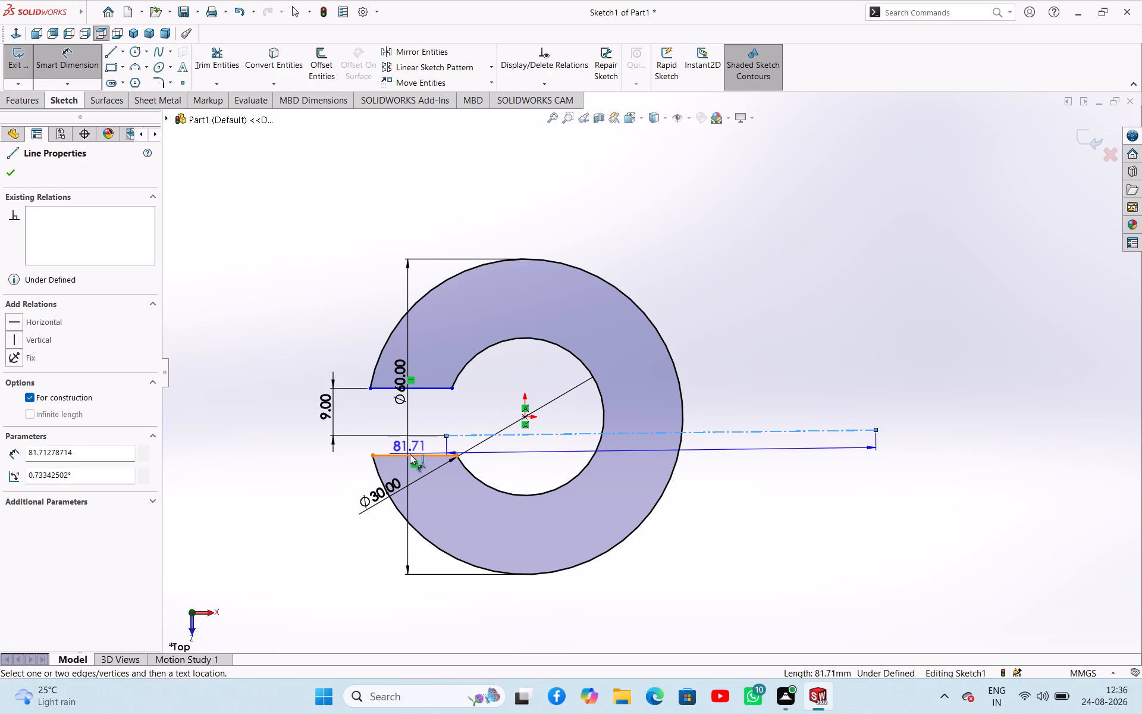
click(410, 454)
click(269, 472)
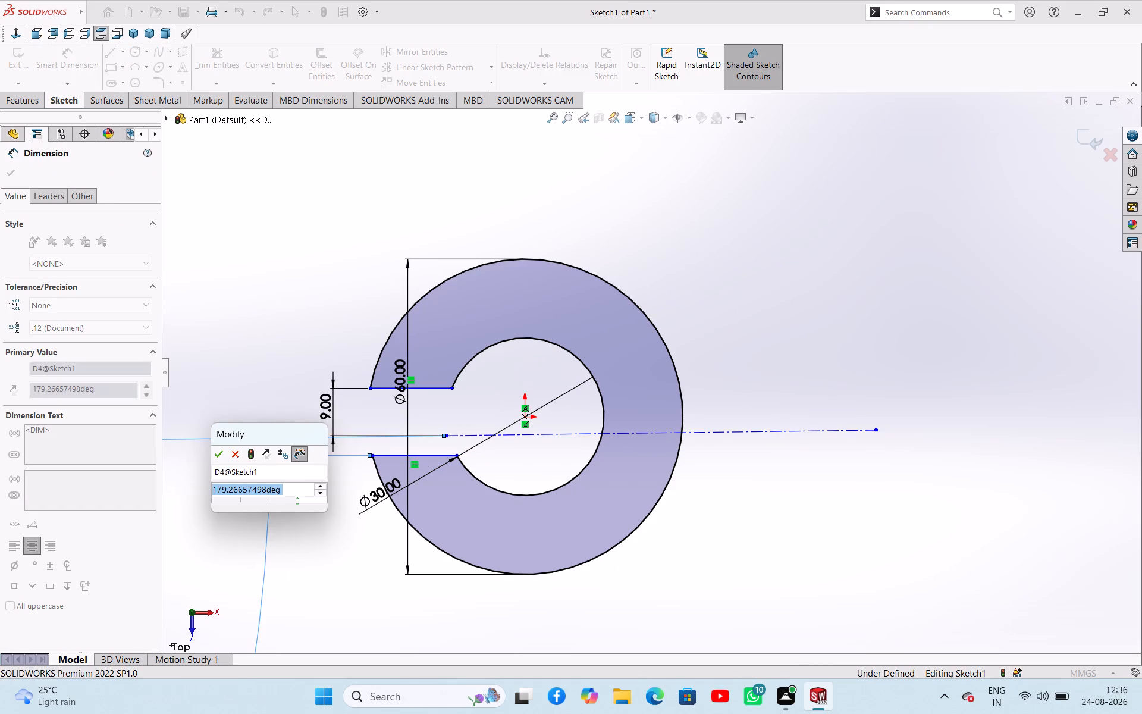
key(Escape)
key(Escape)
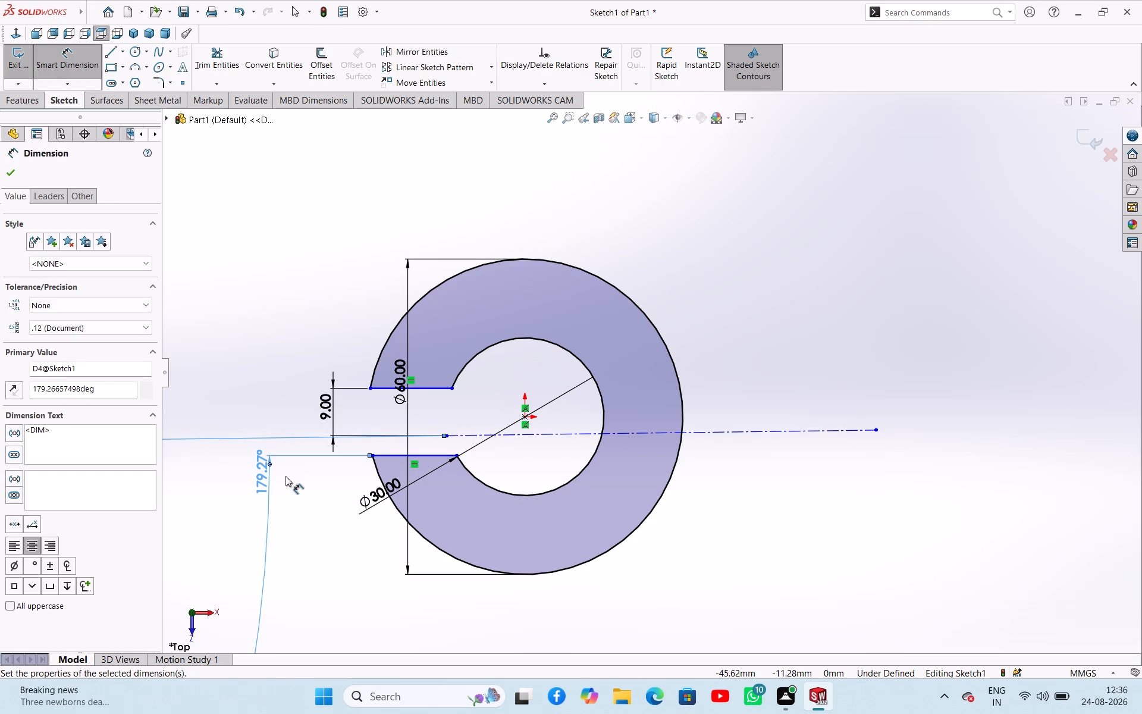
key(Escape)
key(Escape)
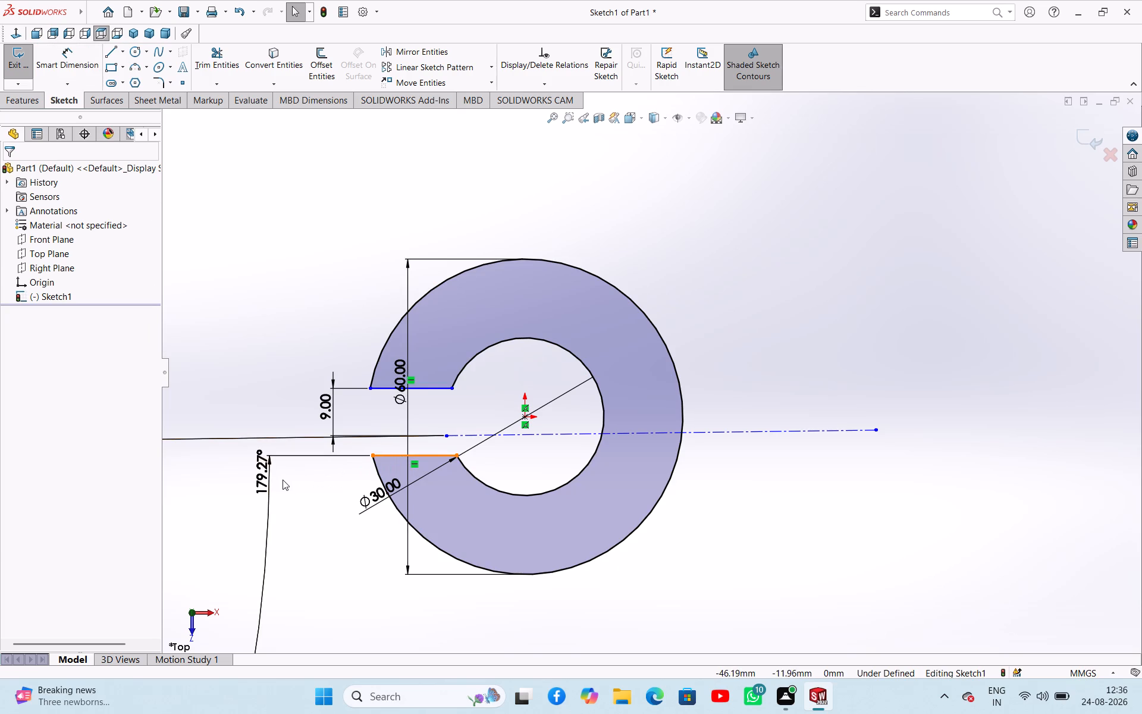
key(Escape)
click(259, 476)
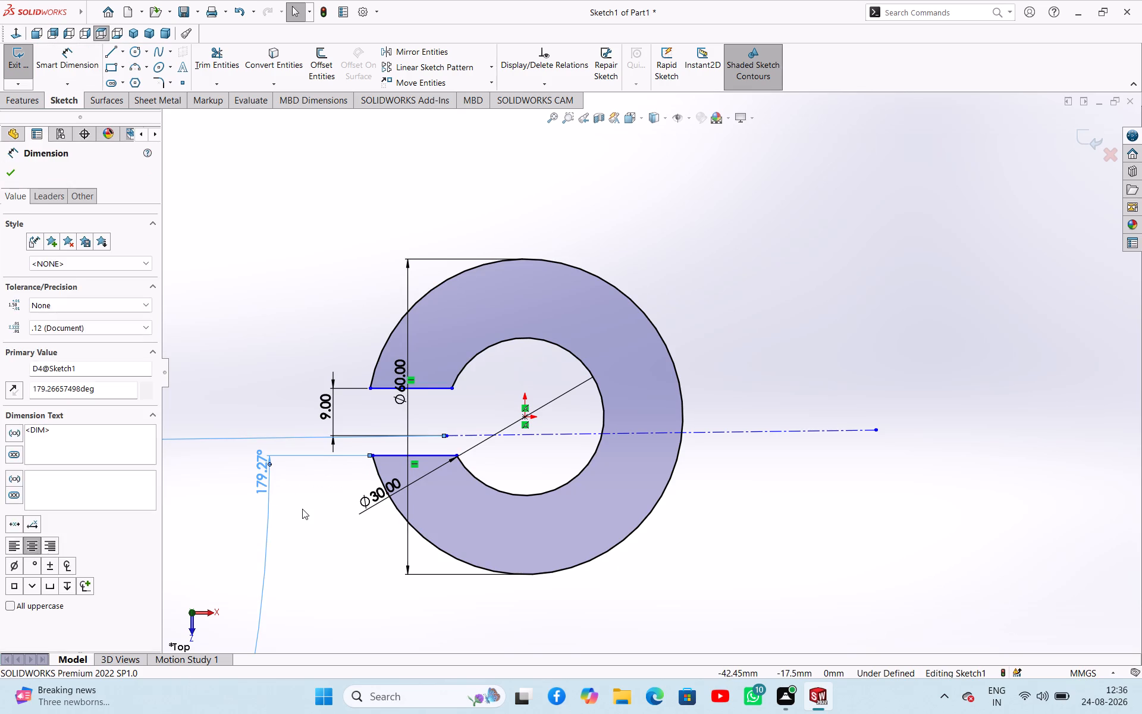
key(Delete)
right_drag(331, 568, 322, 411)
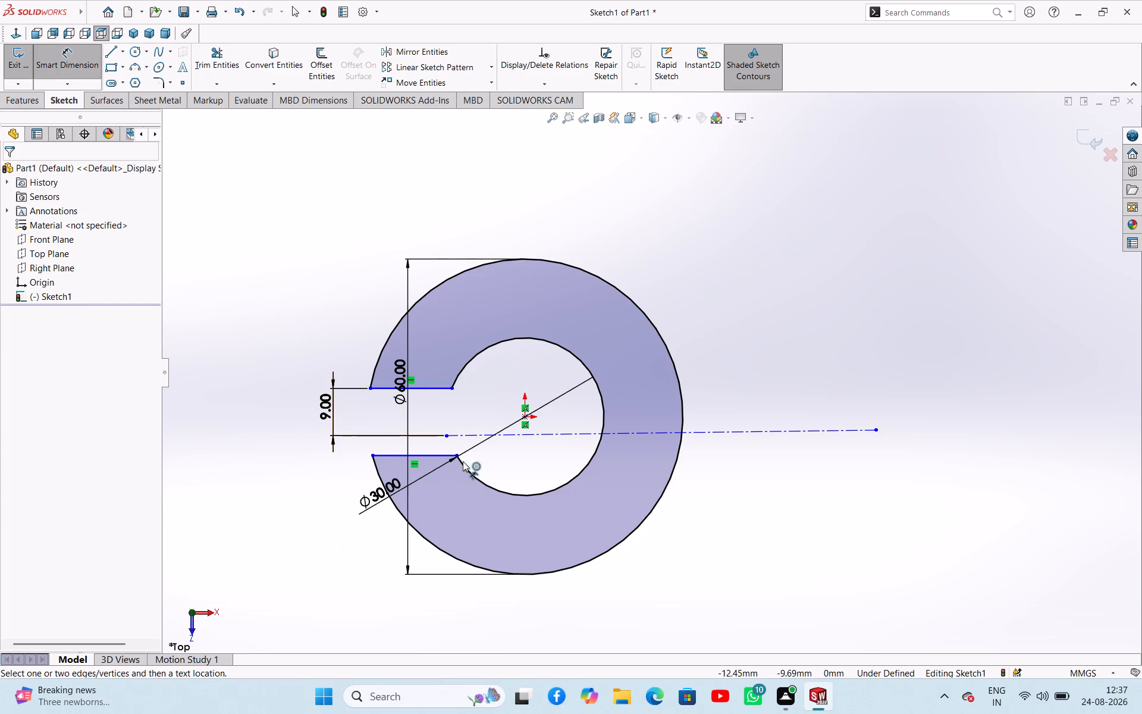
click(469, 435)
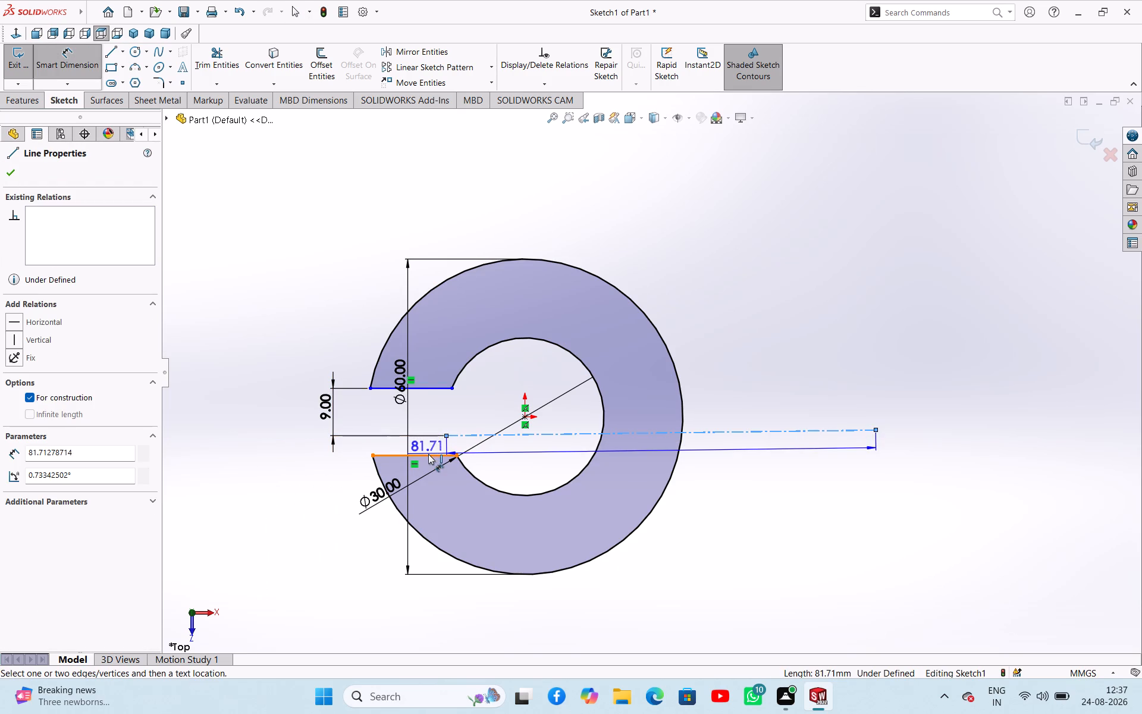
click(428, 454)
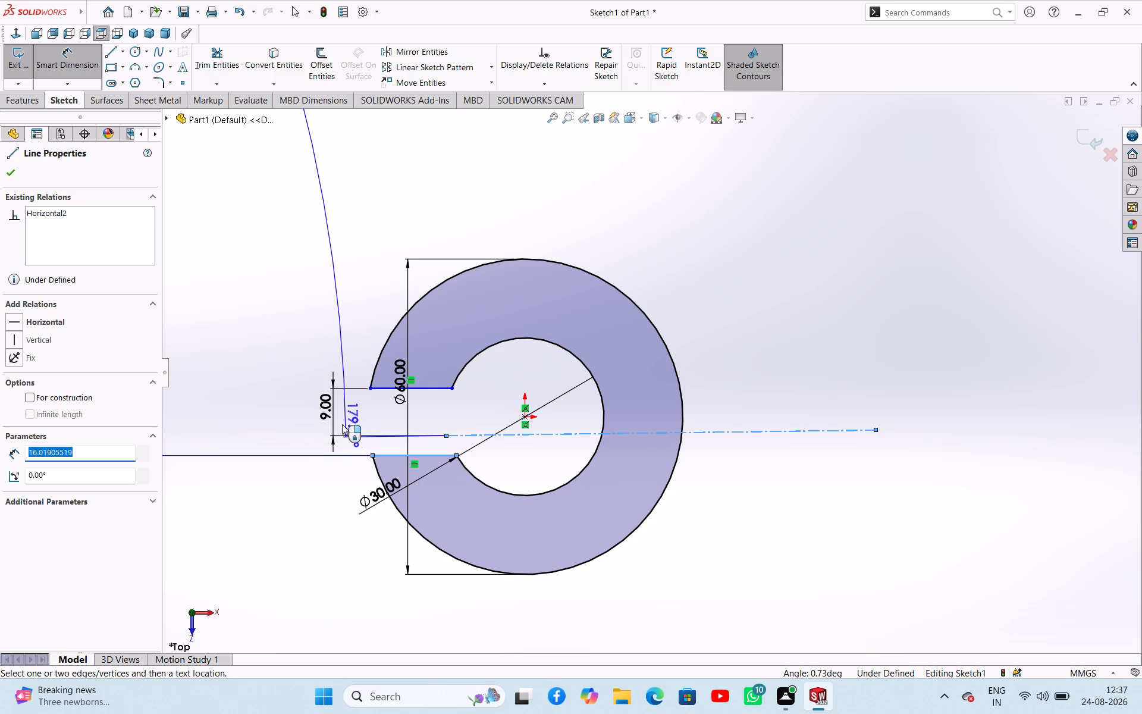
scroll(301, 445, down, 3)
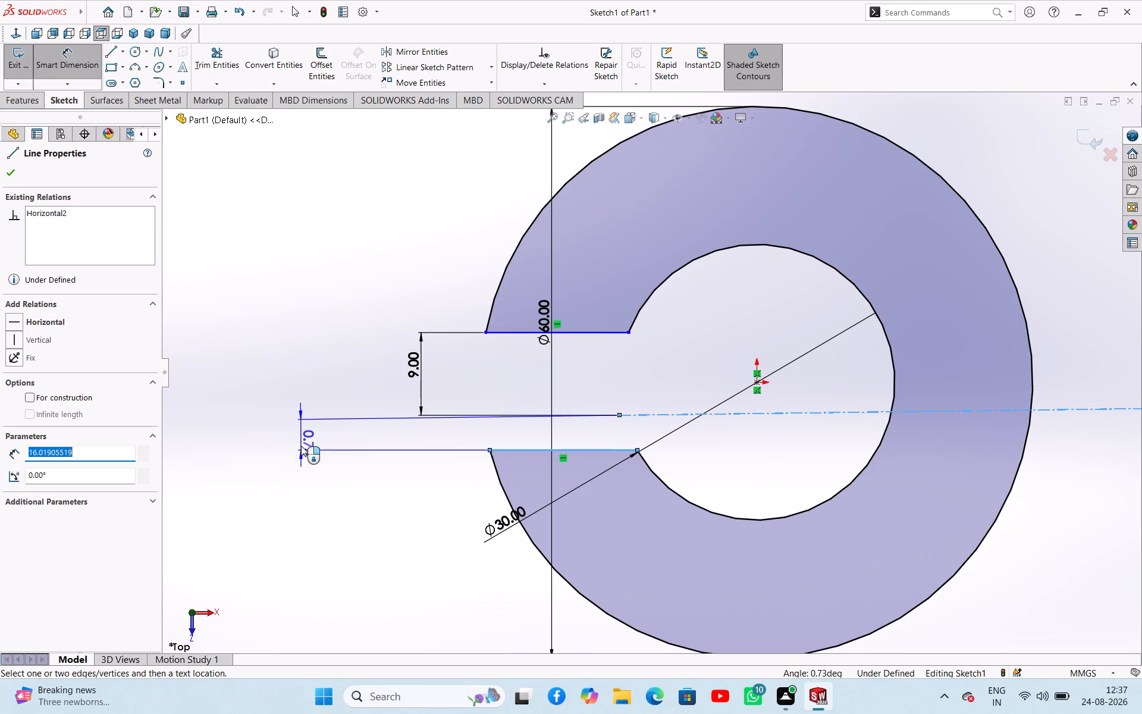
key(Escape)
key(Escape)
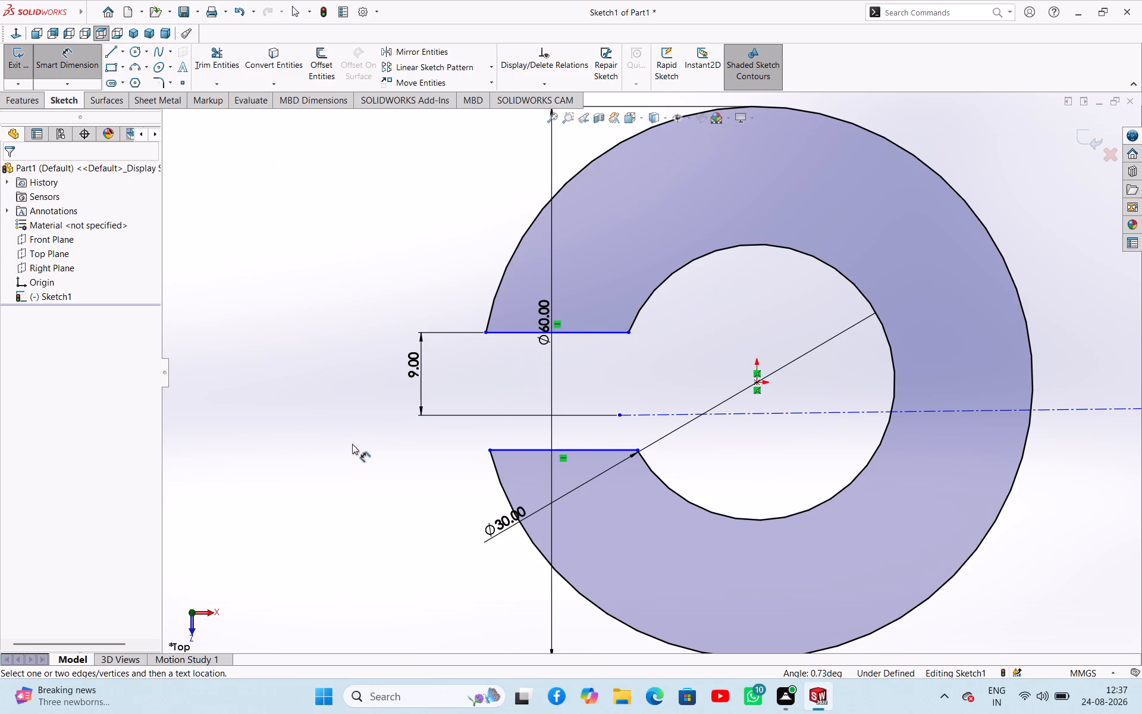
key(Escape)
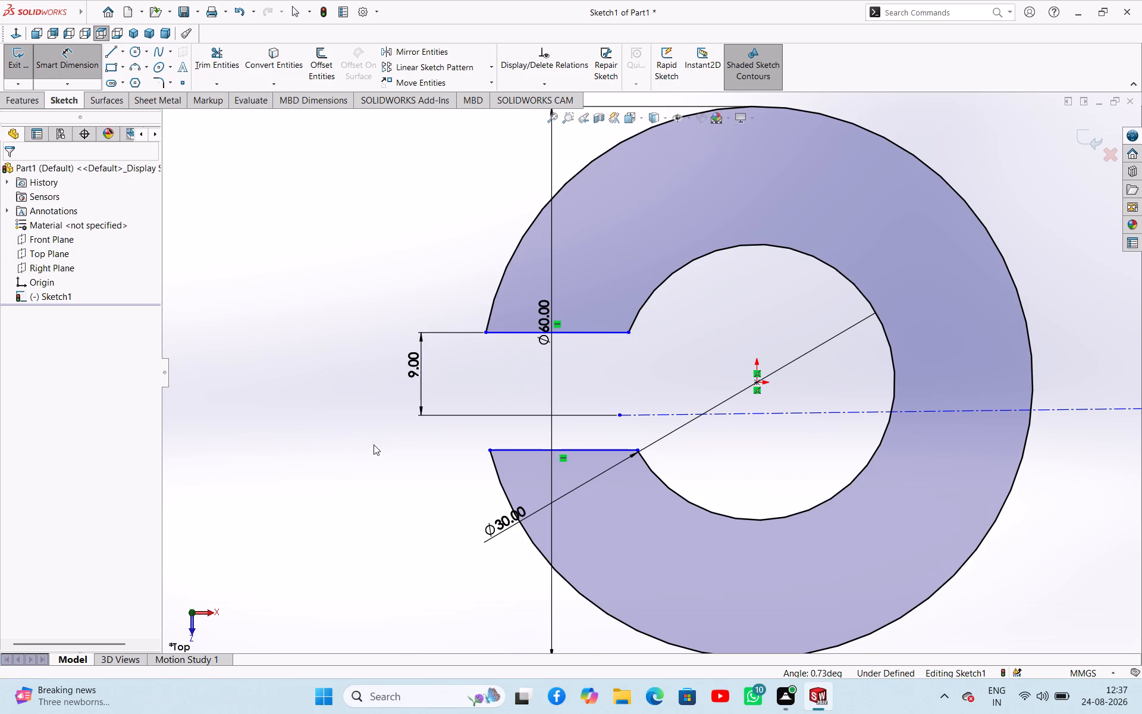
Undo the 9 mm dimension and the recent trims back to the full outer circle and closed slot end.
key(ctrl+z)
key(ctrl+z)
key(ctrl+z)
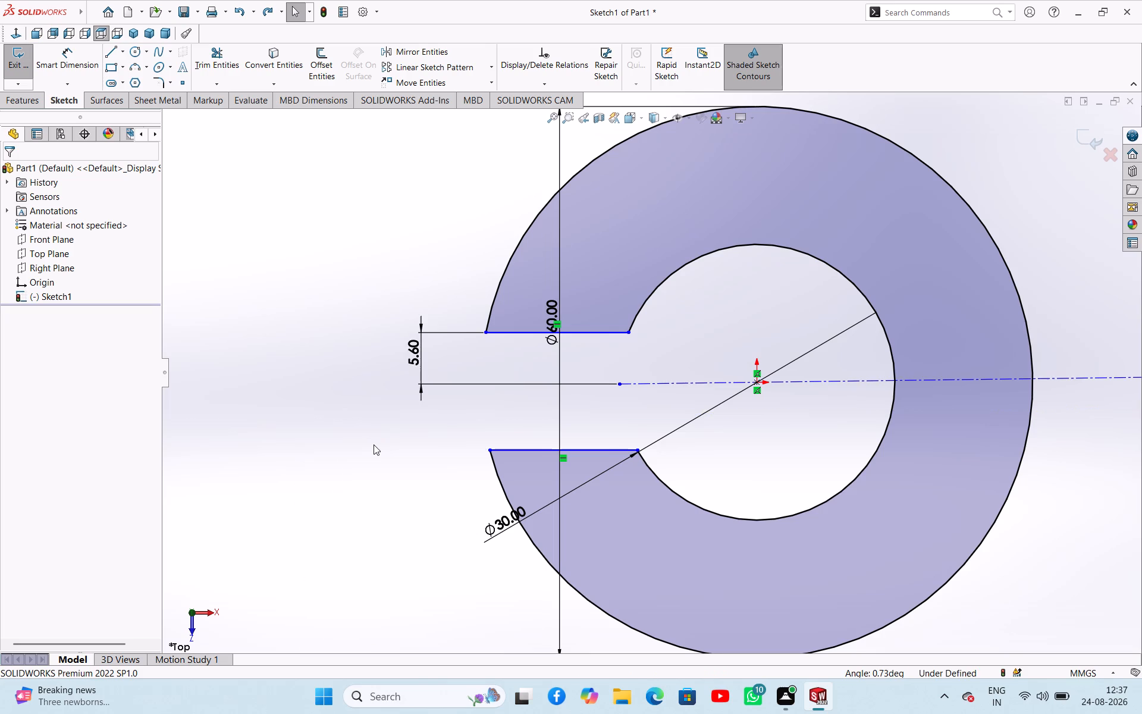
key(ctrl+z)
key(ctrl+z)
key(ctrl+z)
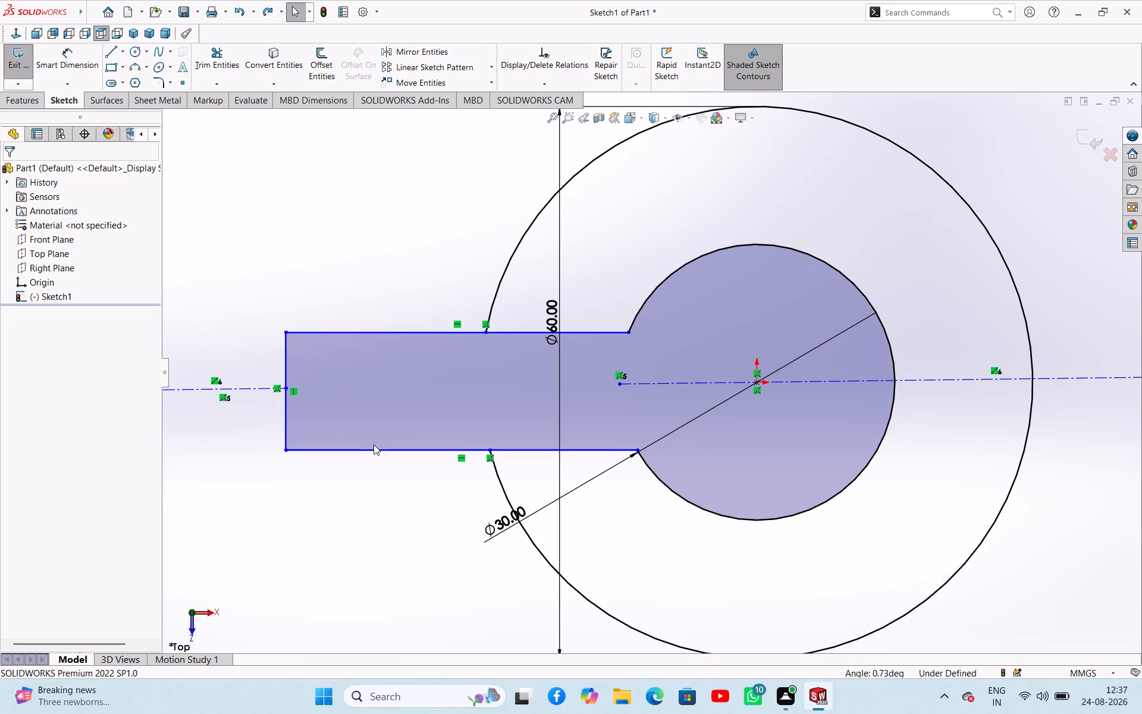
key(ctrl+z)
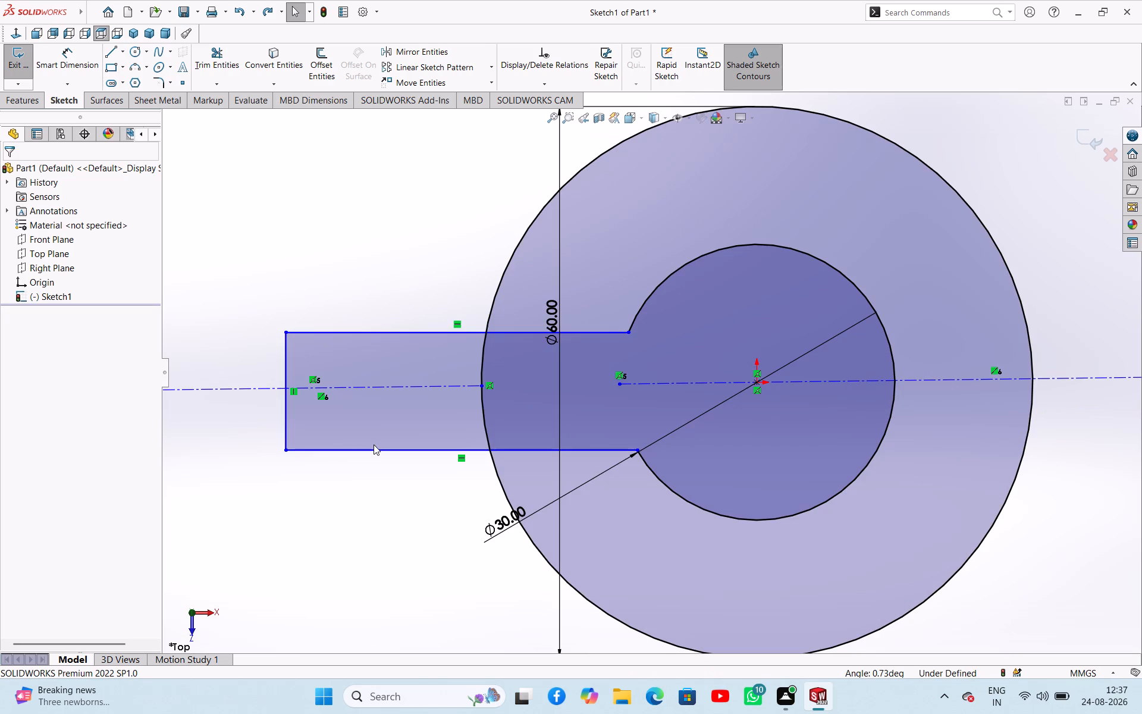
Dimension the slot's vertical end line as 18 mm.
right_drag(303, 562, 303, 495)
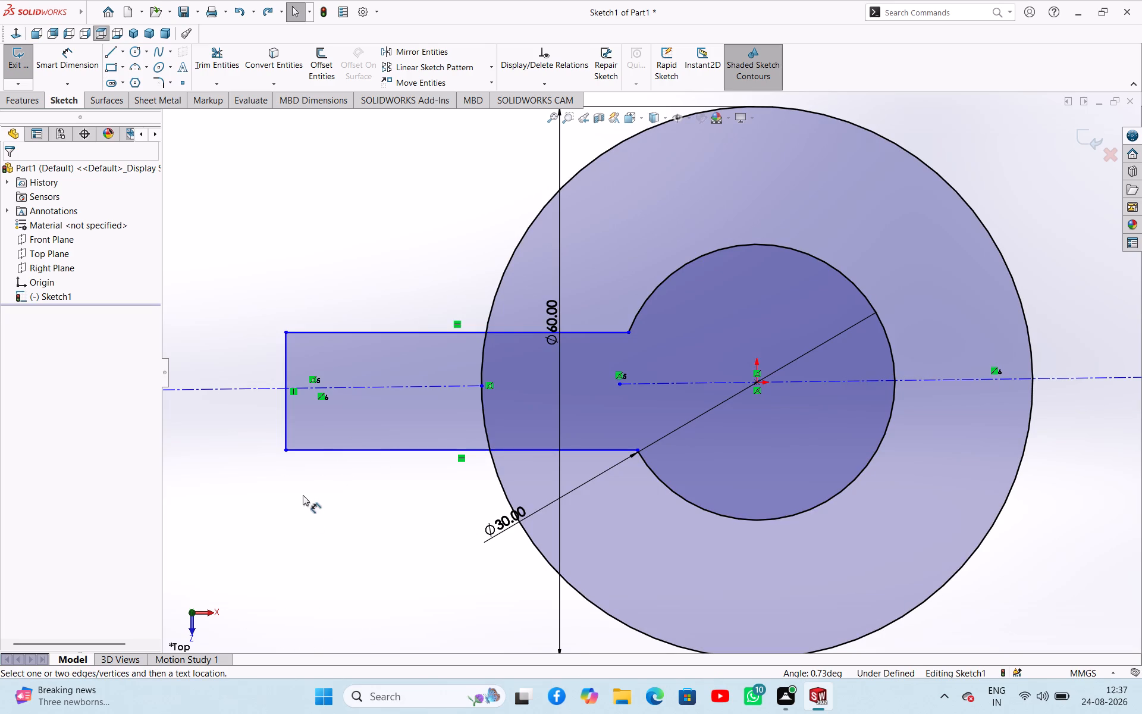
click(285, 416)
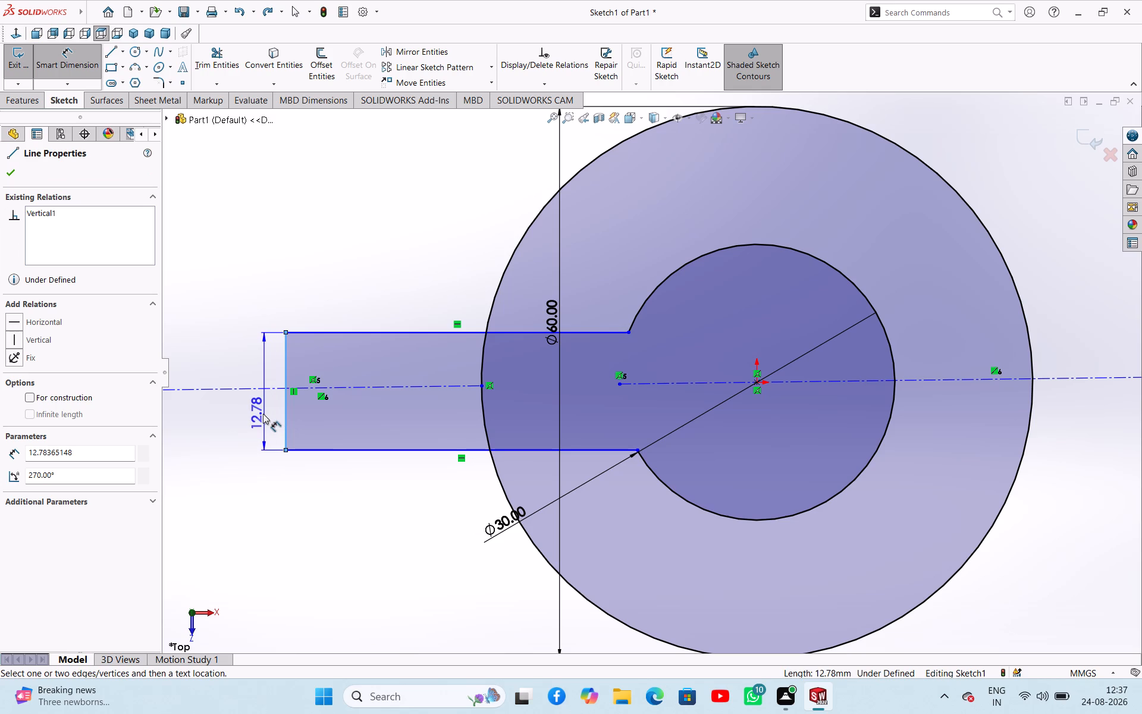
click(262, 414)
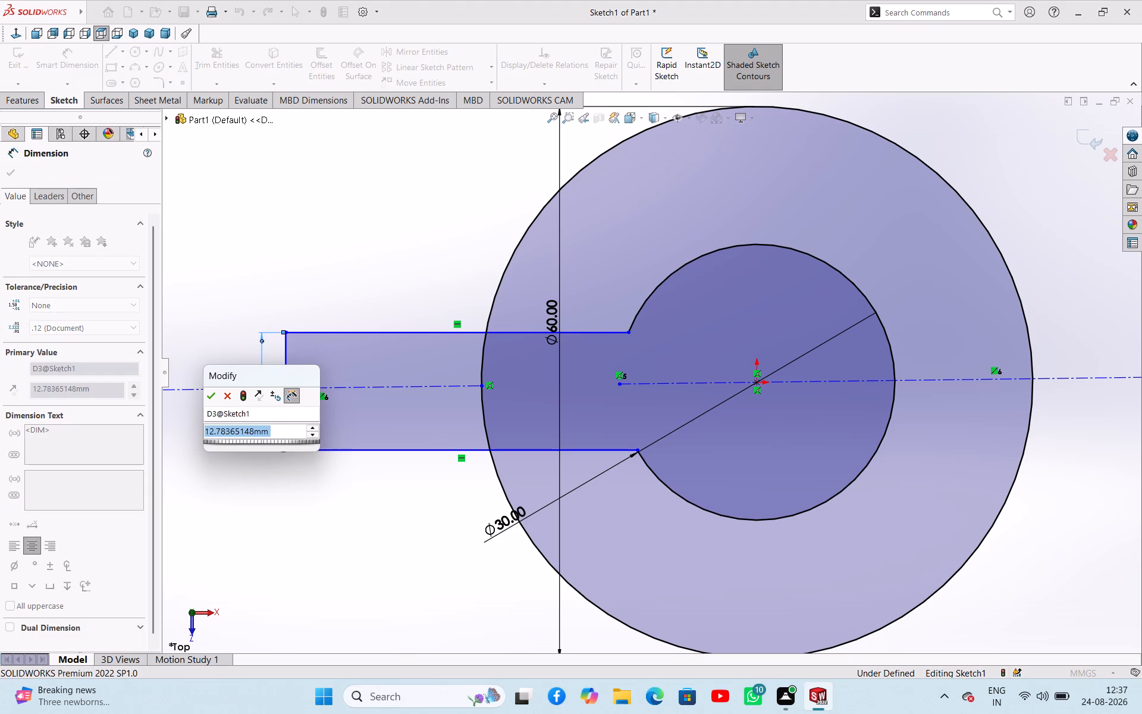
key(1)
key(8)
key(Return)
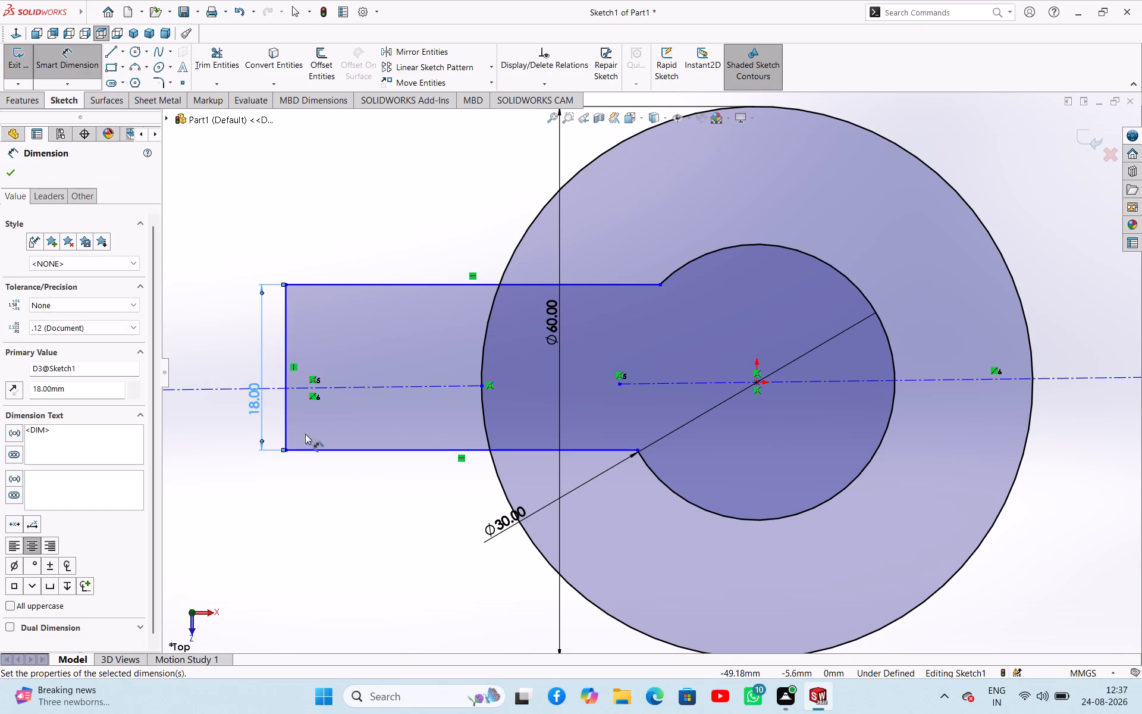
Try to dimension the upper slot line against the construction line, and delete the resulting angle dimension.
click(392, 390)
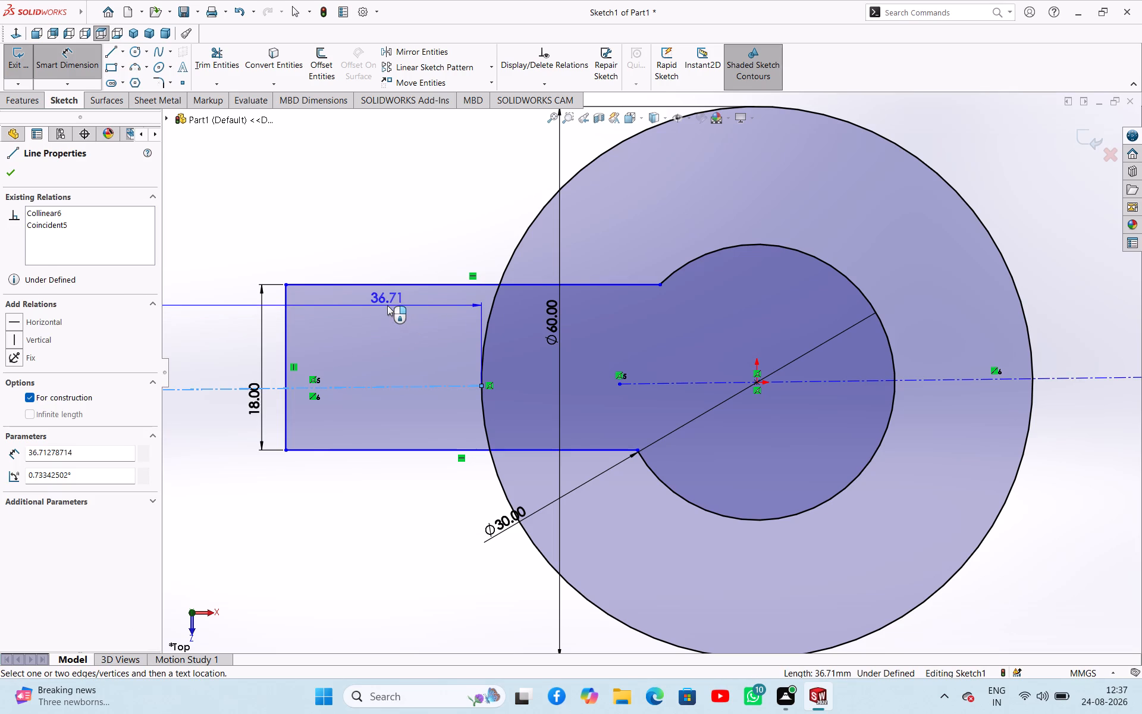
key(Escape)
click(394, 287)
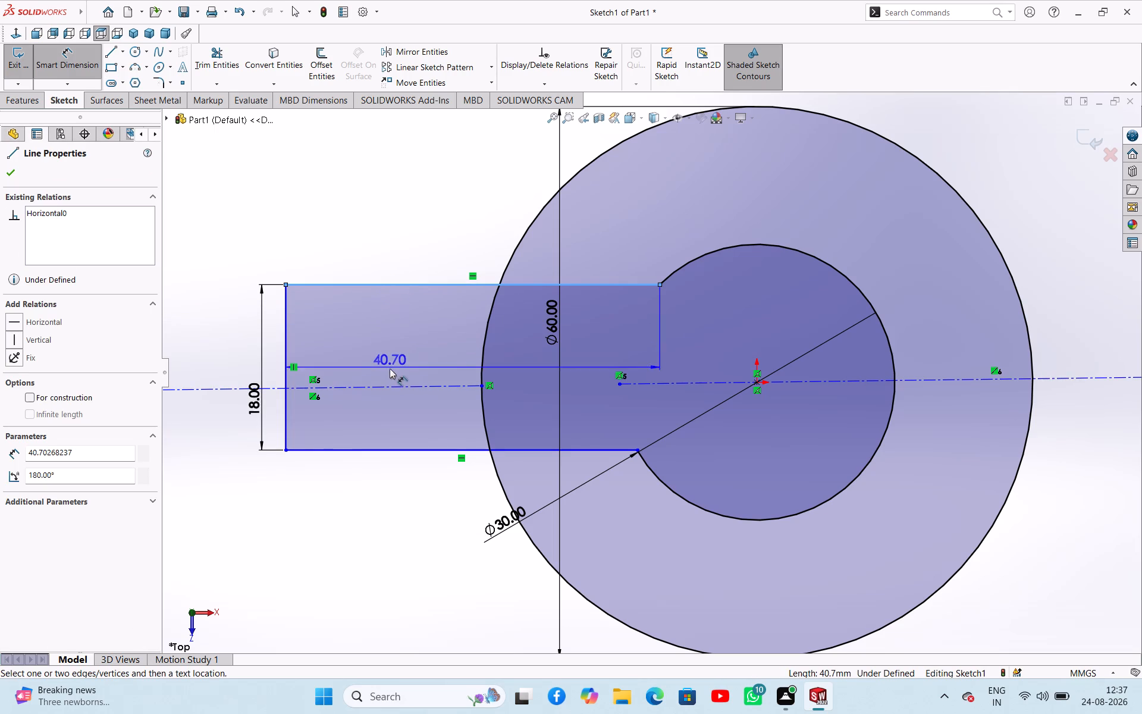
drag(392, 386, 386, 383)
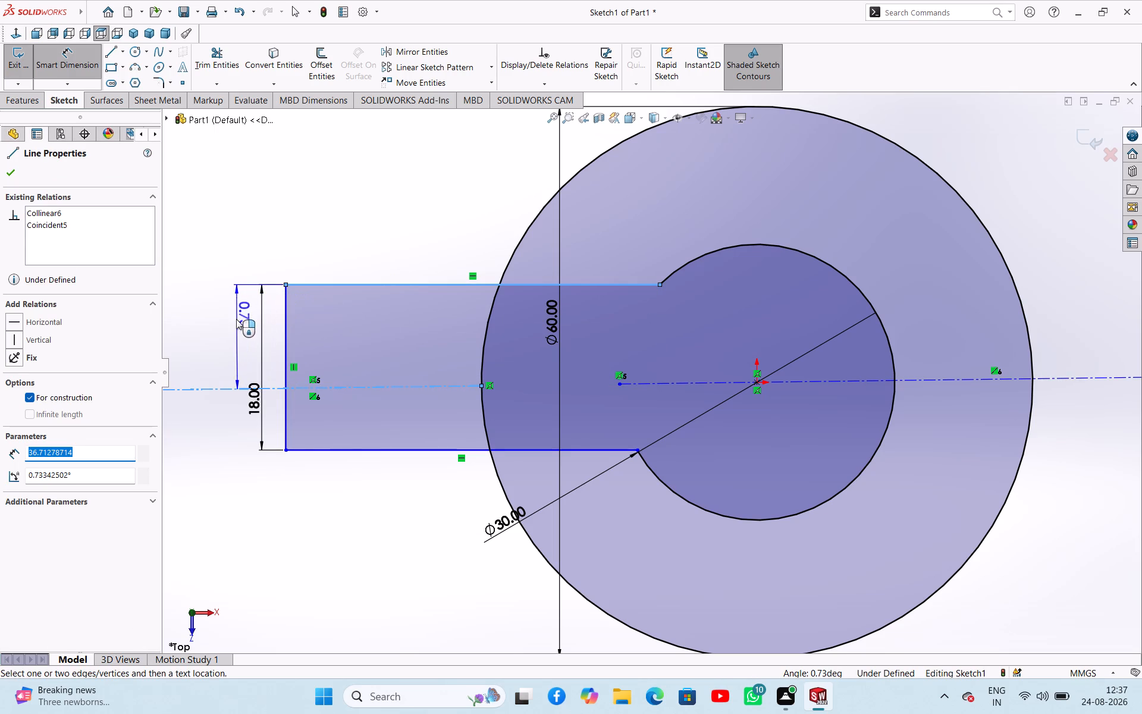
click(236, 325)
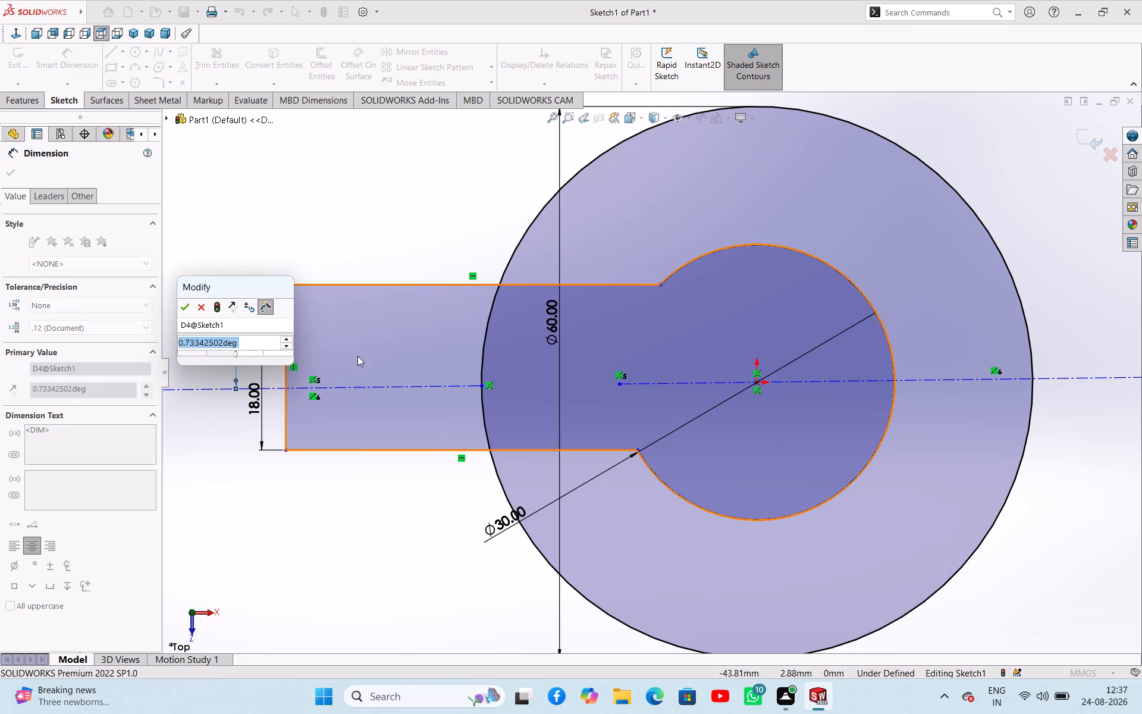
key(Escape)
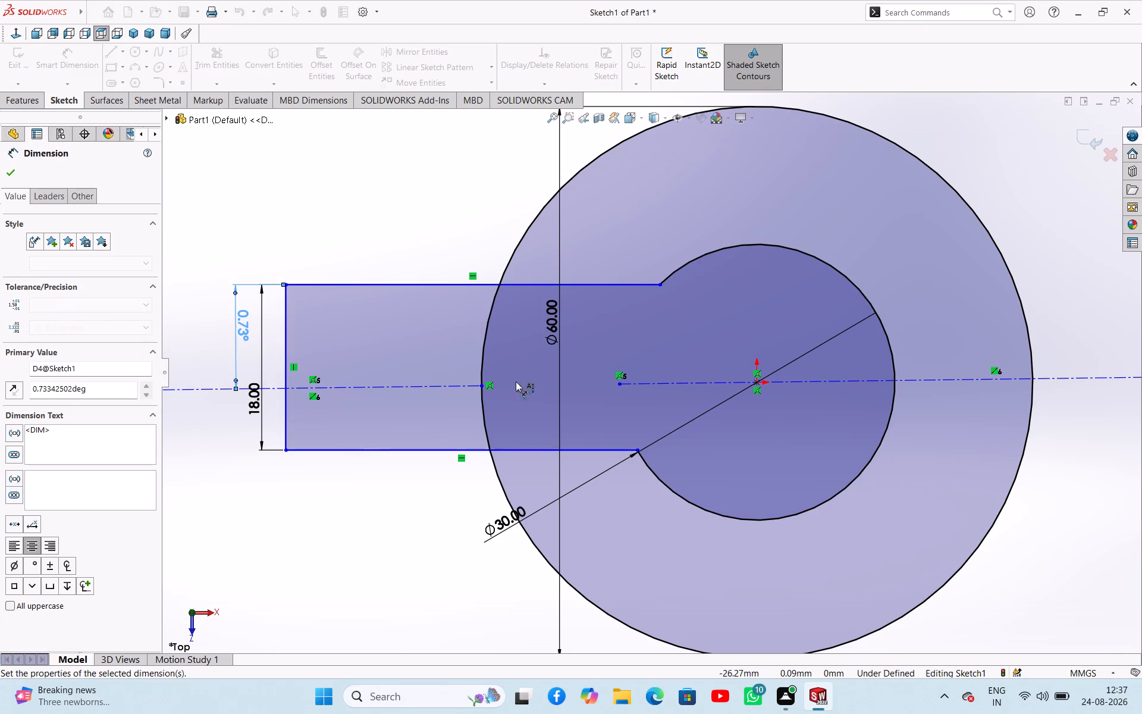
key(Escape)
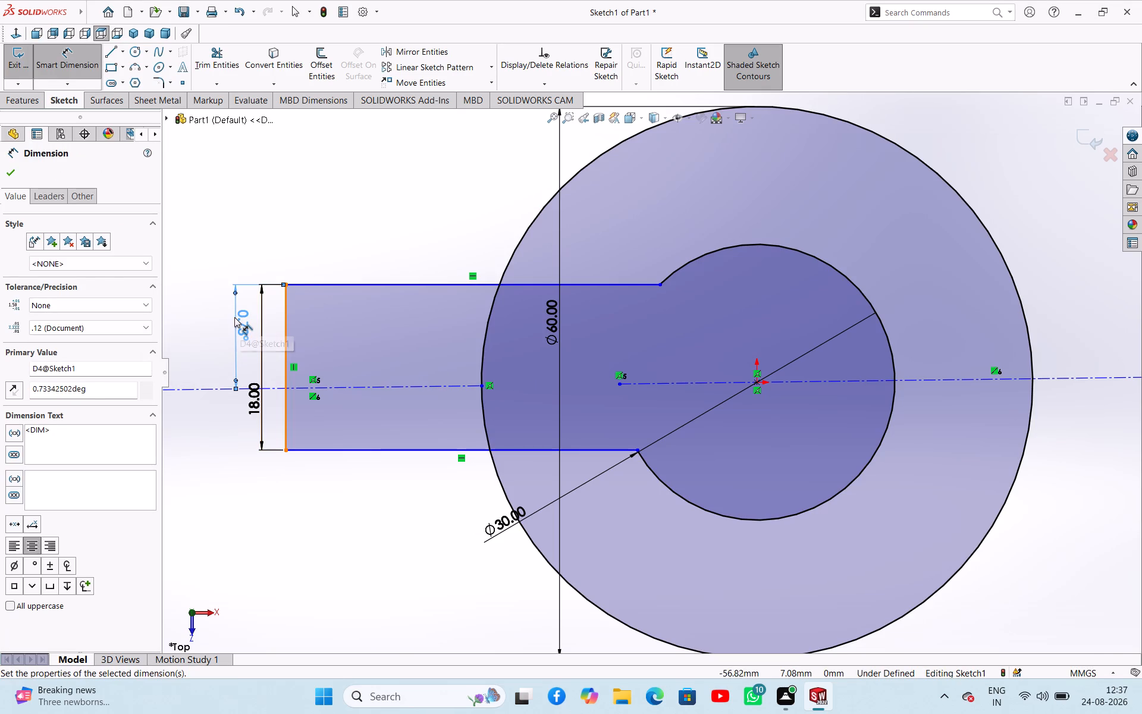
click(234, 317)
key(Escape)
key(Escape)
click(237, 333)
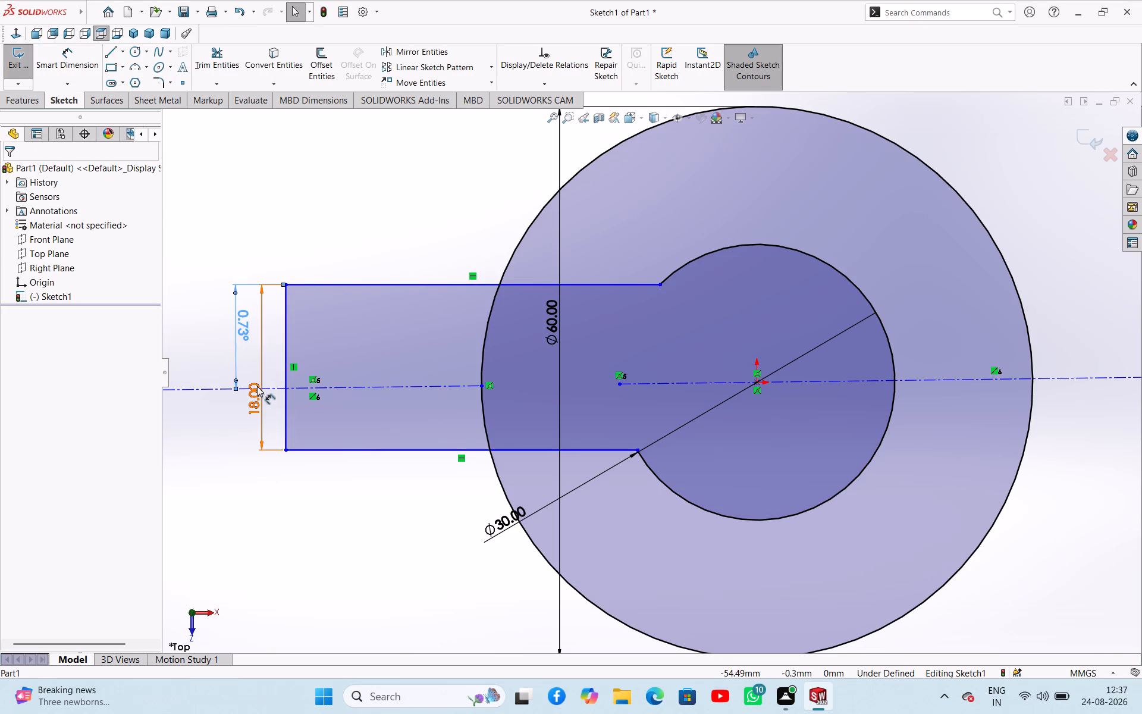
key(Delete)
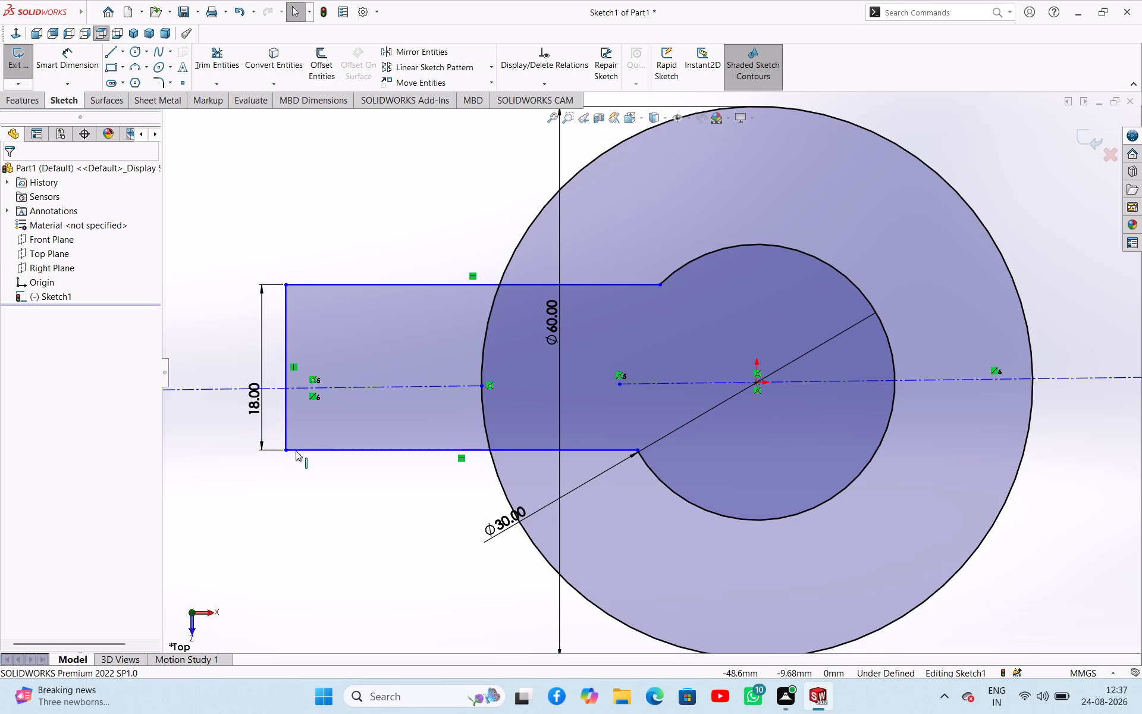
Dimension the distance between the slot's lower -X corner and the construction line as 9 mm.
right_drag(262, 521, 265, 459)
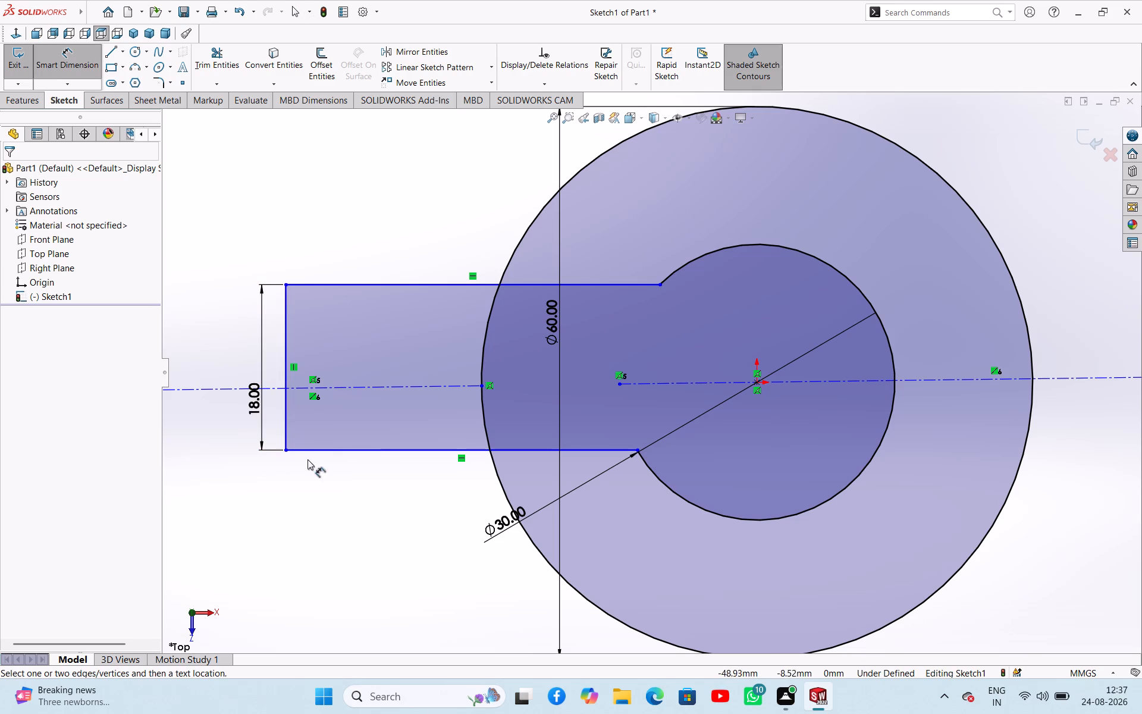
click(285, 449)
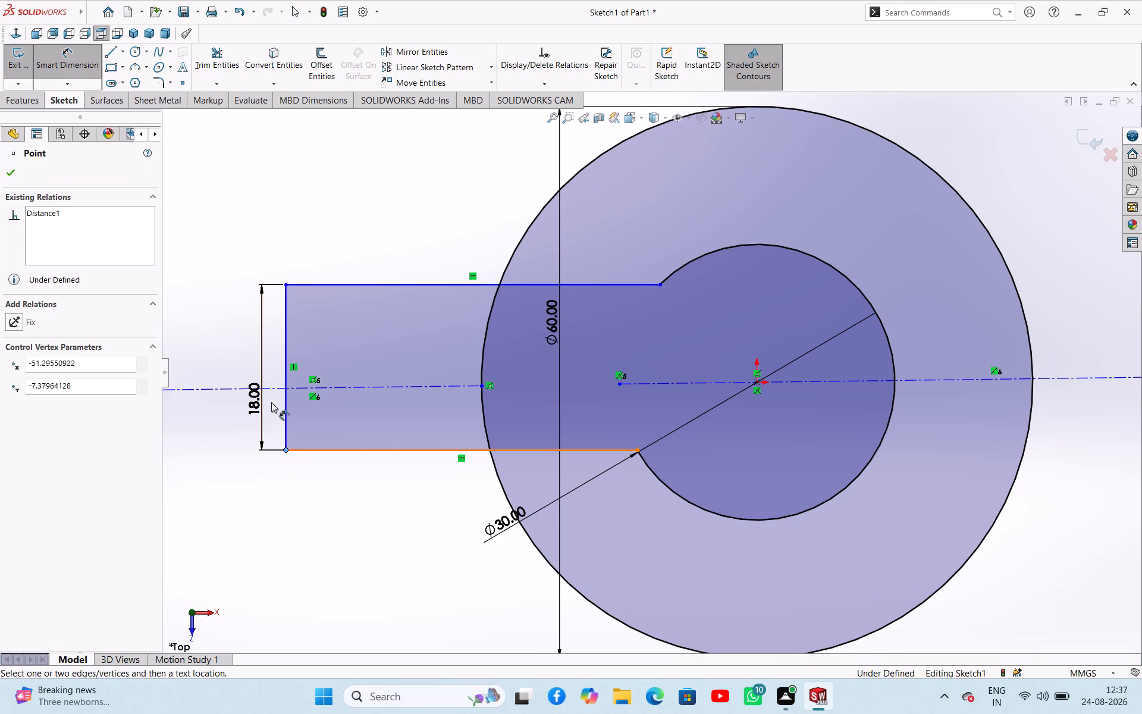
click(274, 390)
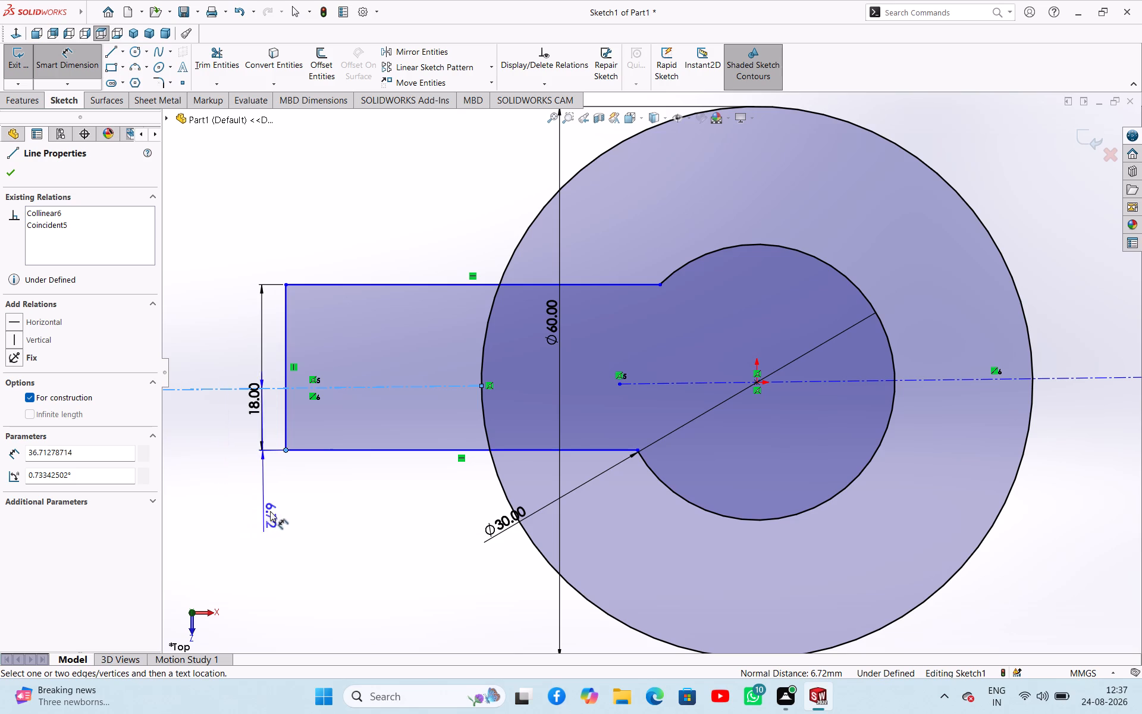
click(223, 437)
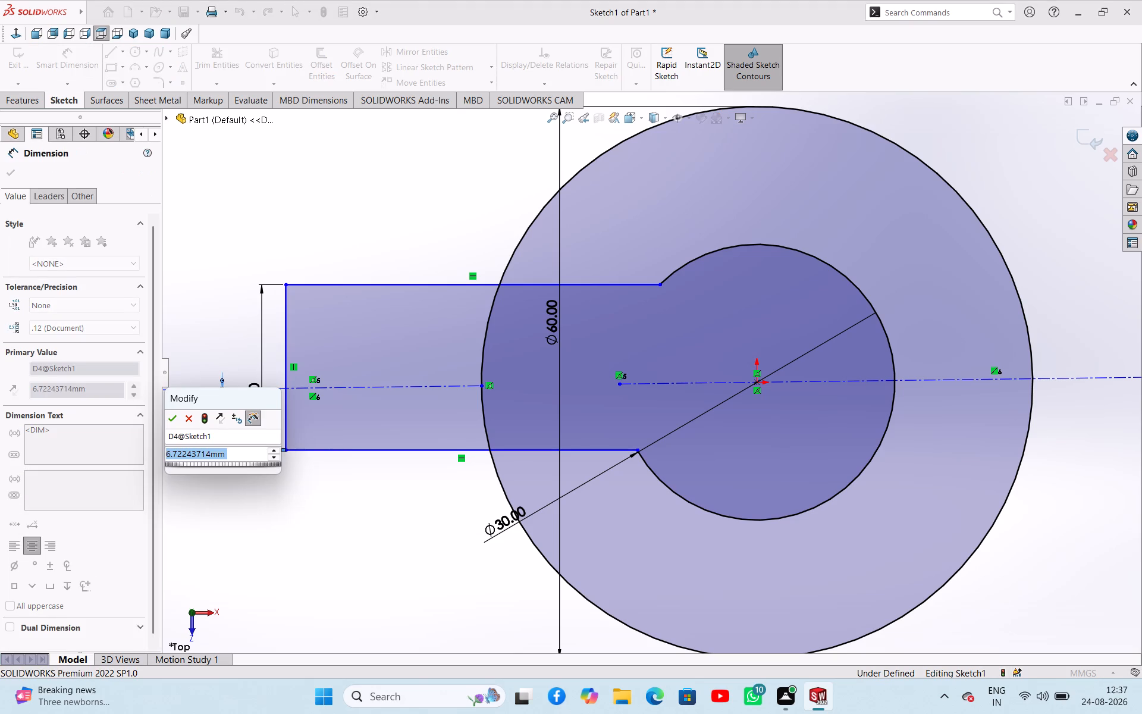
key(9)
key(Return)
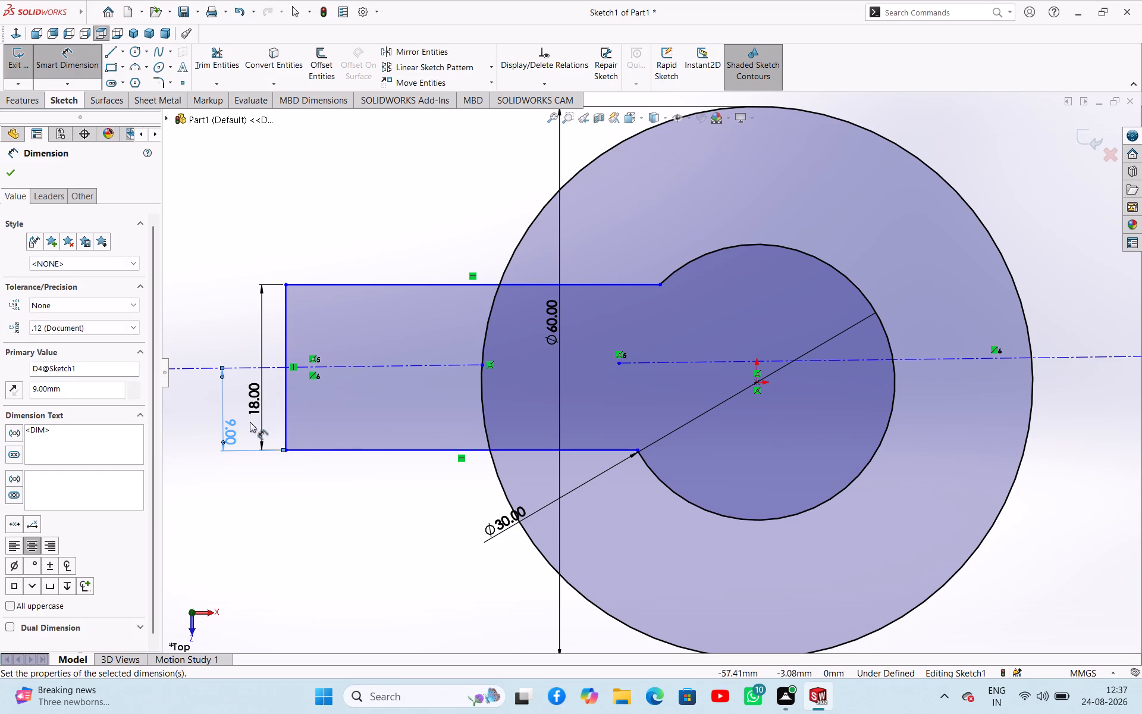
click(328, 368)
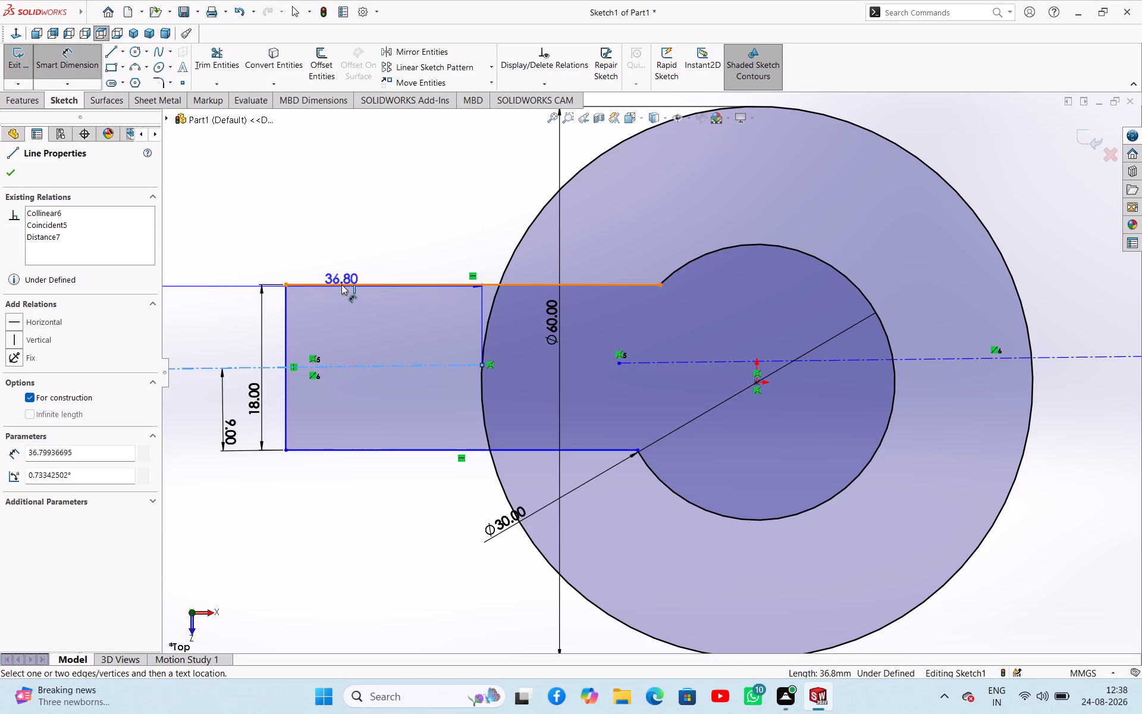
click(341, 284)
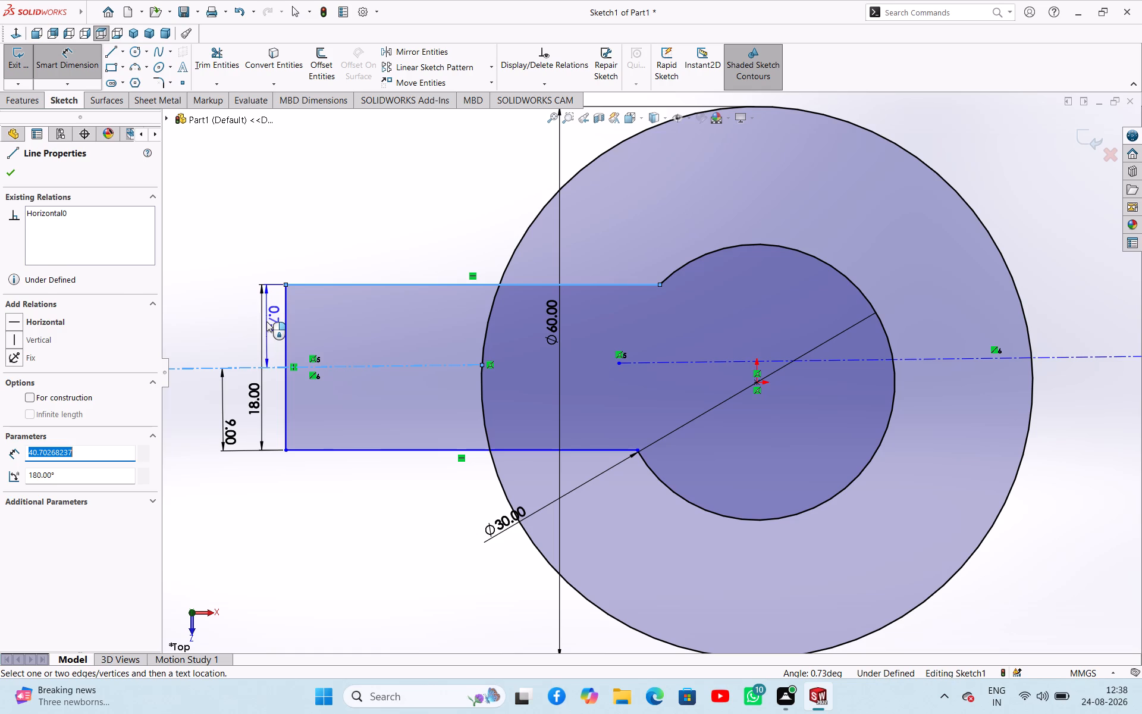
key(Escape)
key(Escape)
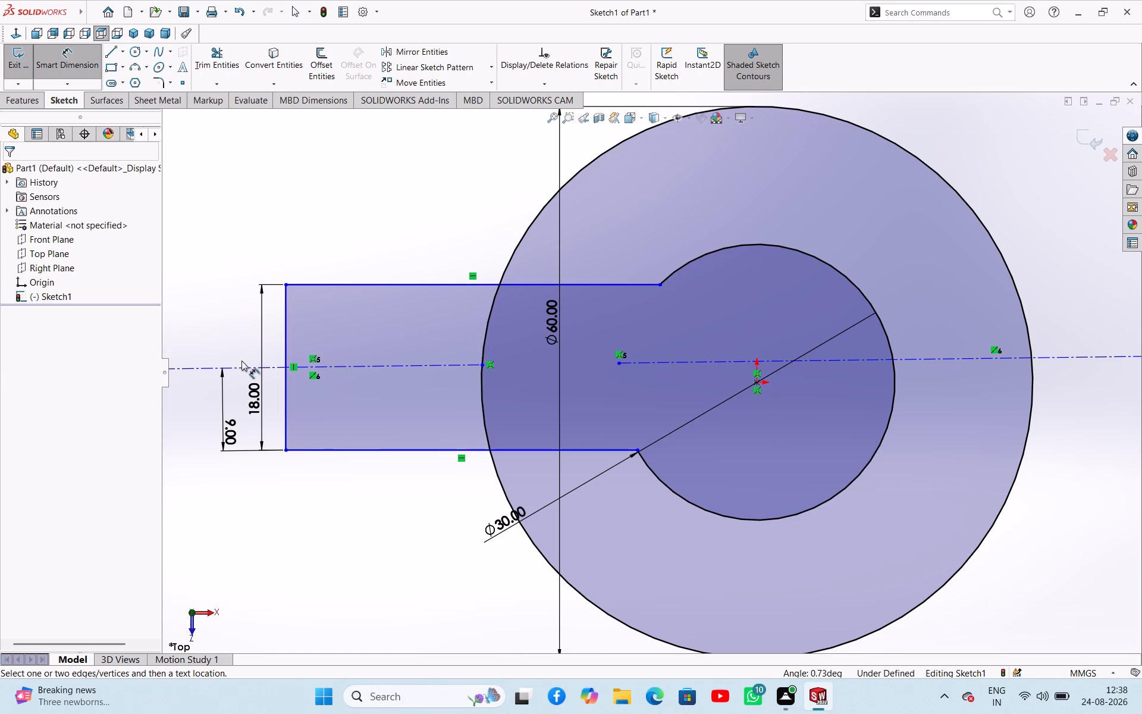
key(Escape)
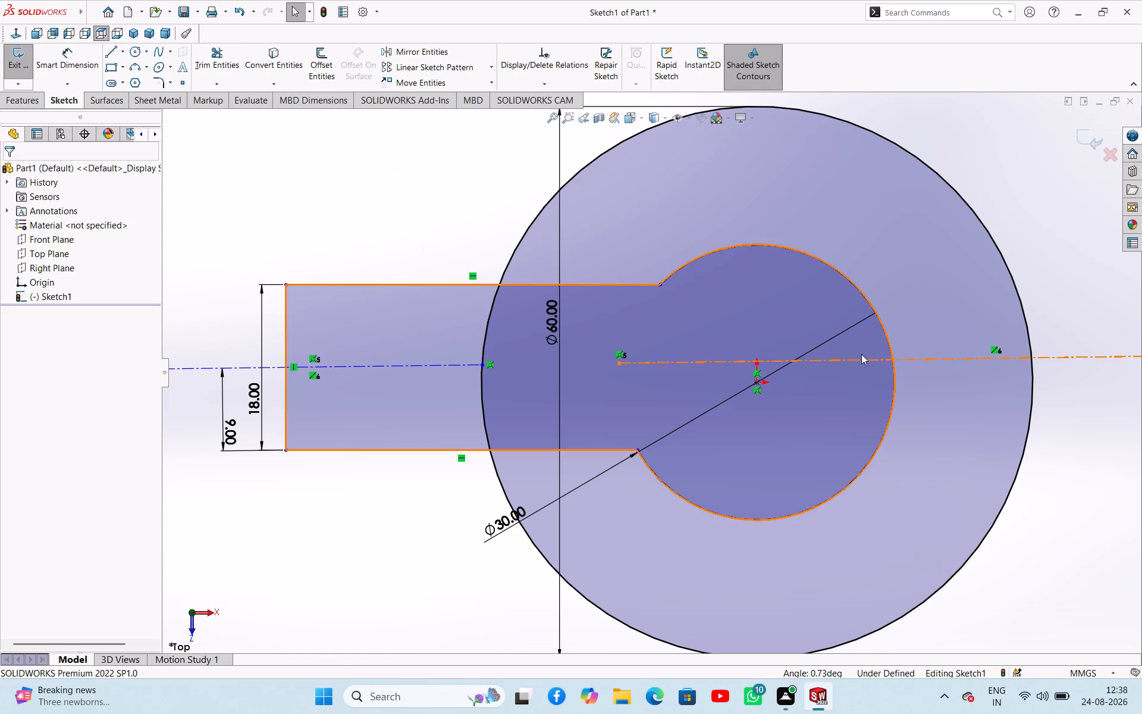
Delete the construction line segment that crosses the inner circle towards +X.
click(815, 361)
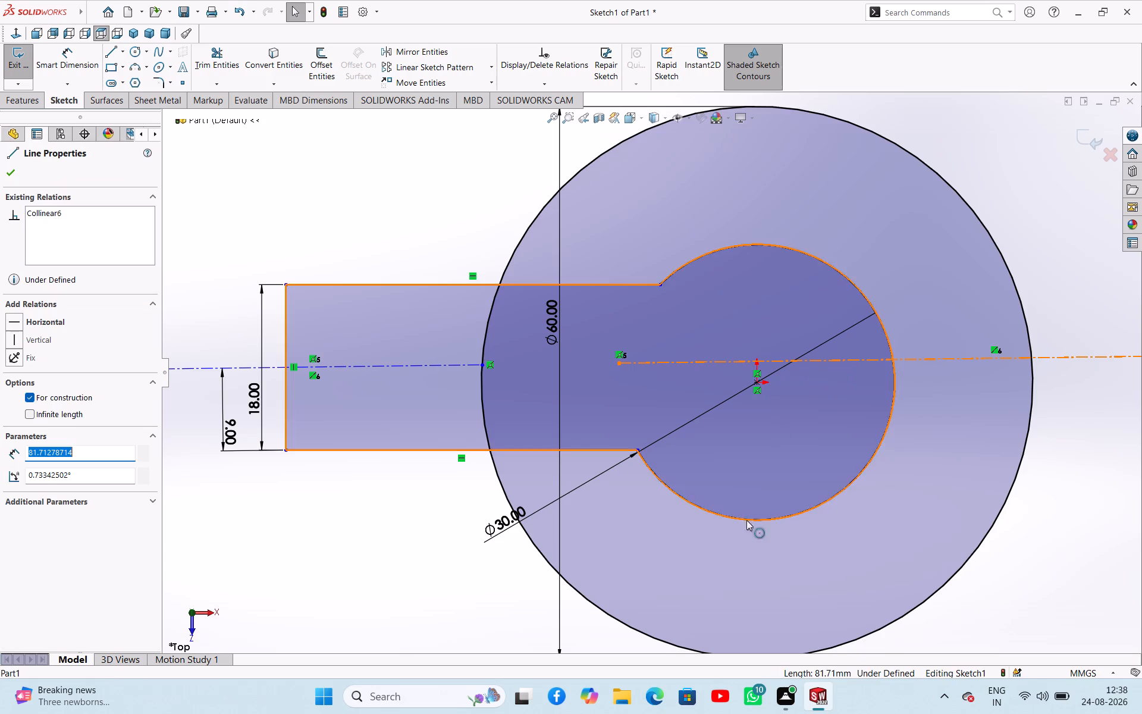
key(Delete)
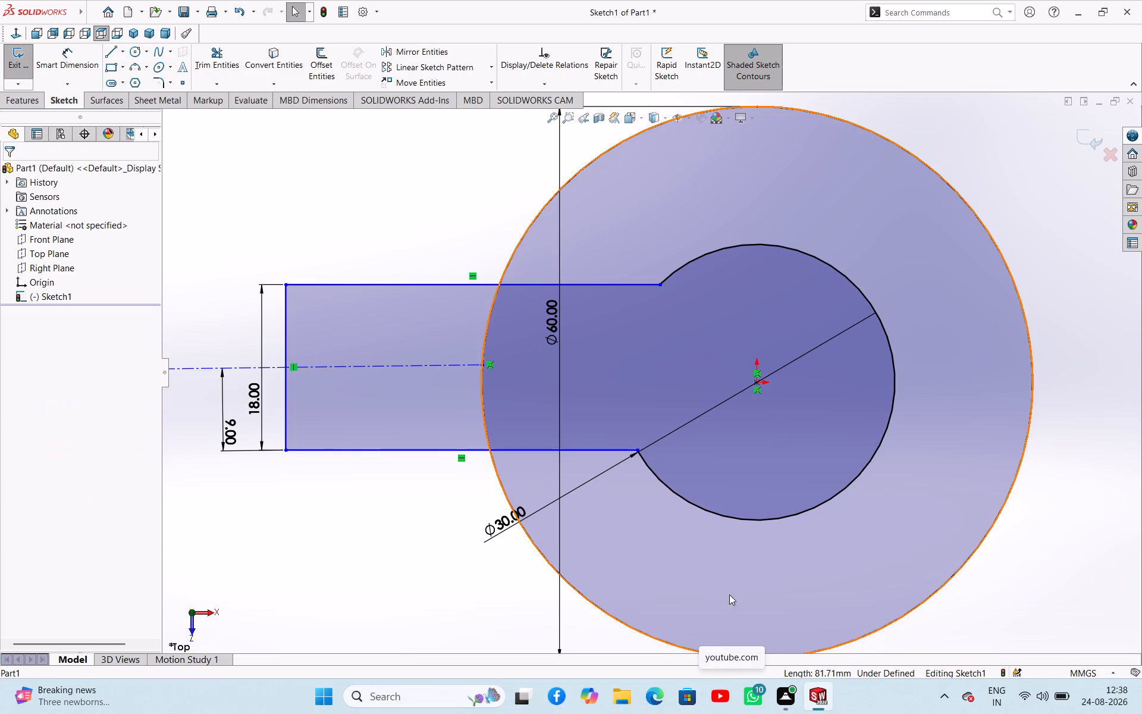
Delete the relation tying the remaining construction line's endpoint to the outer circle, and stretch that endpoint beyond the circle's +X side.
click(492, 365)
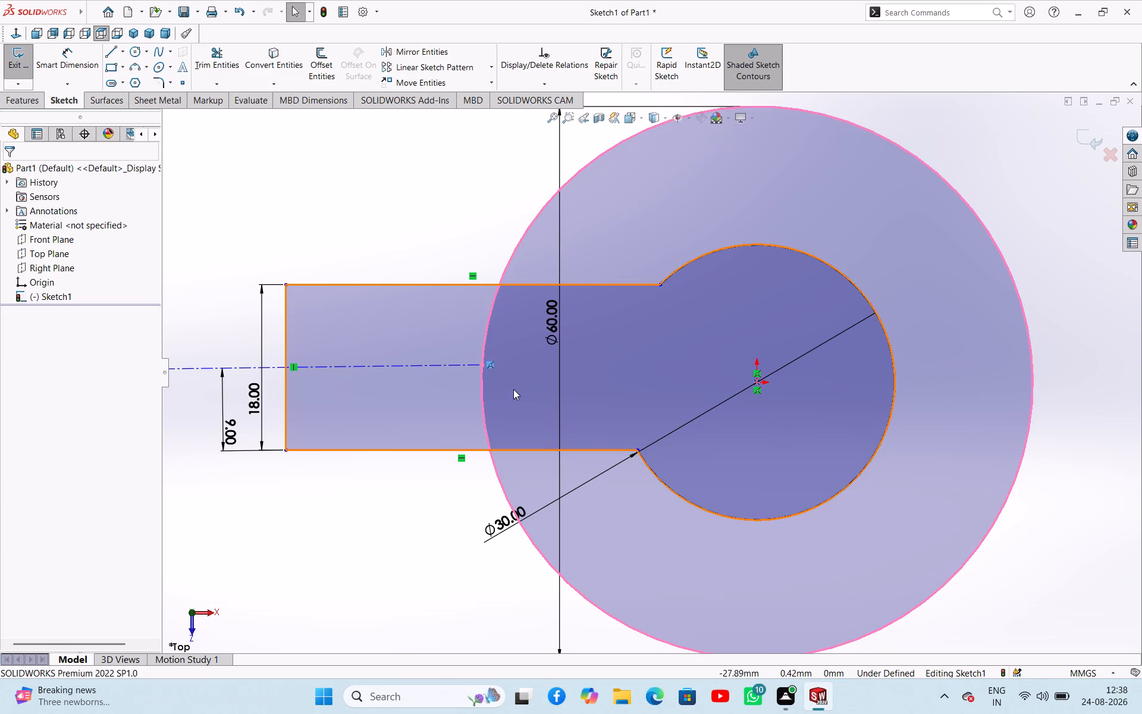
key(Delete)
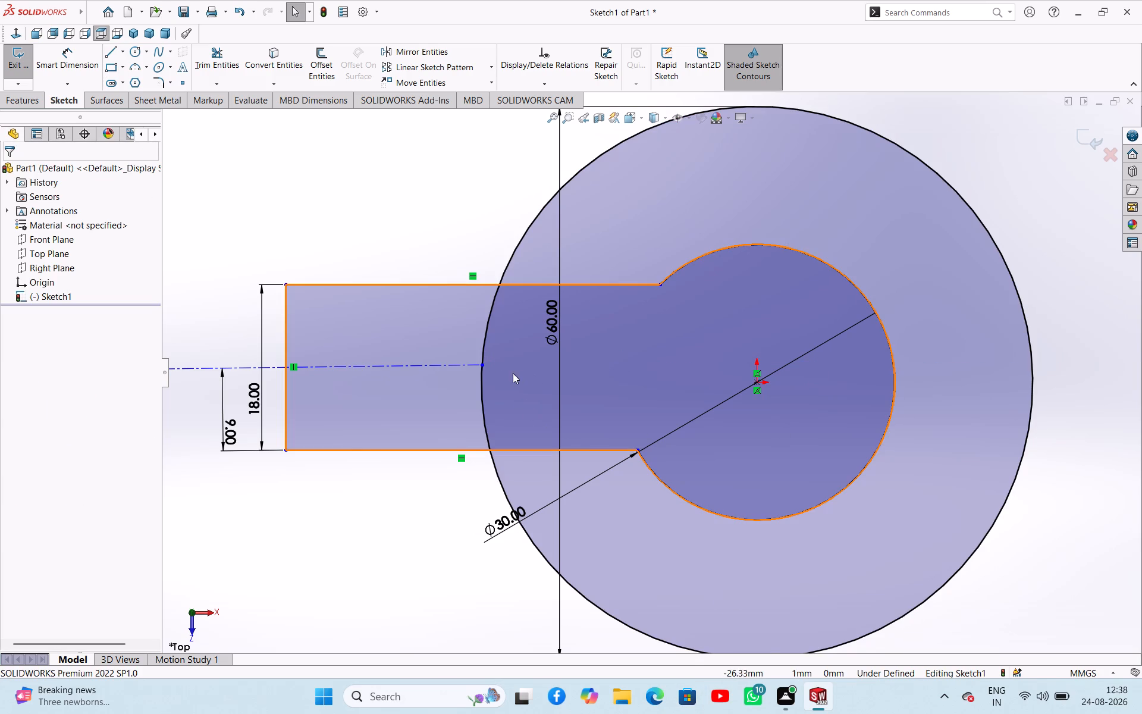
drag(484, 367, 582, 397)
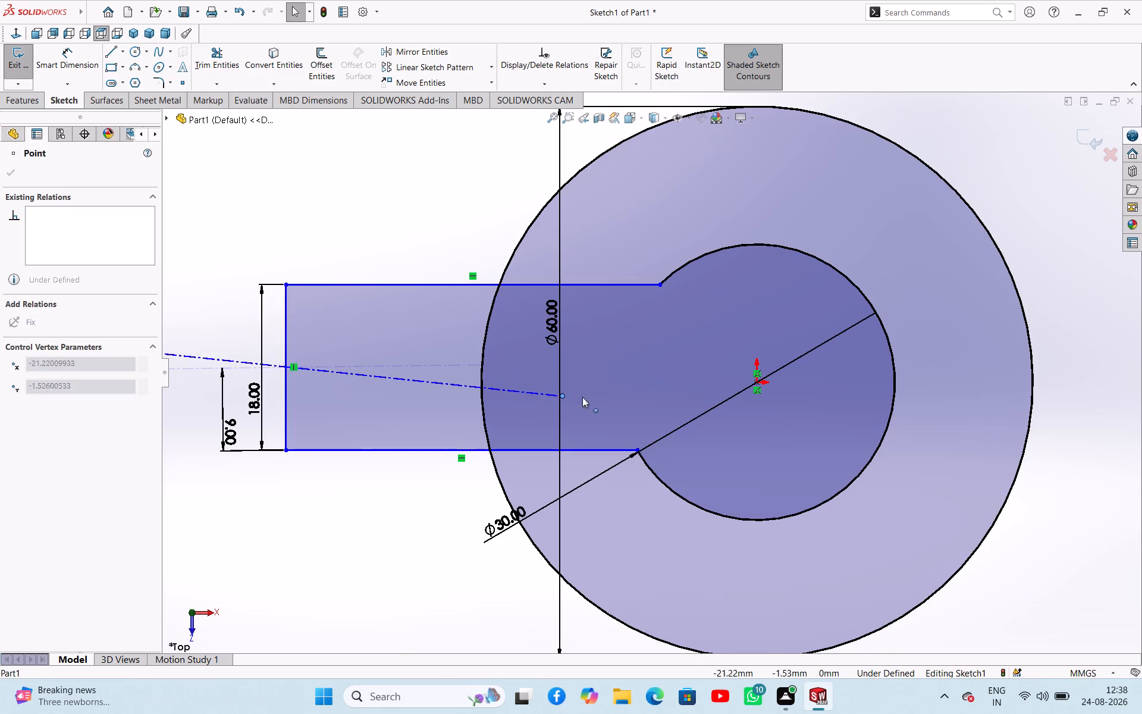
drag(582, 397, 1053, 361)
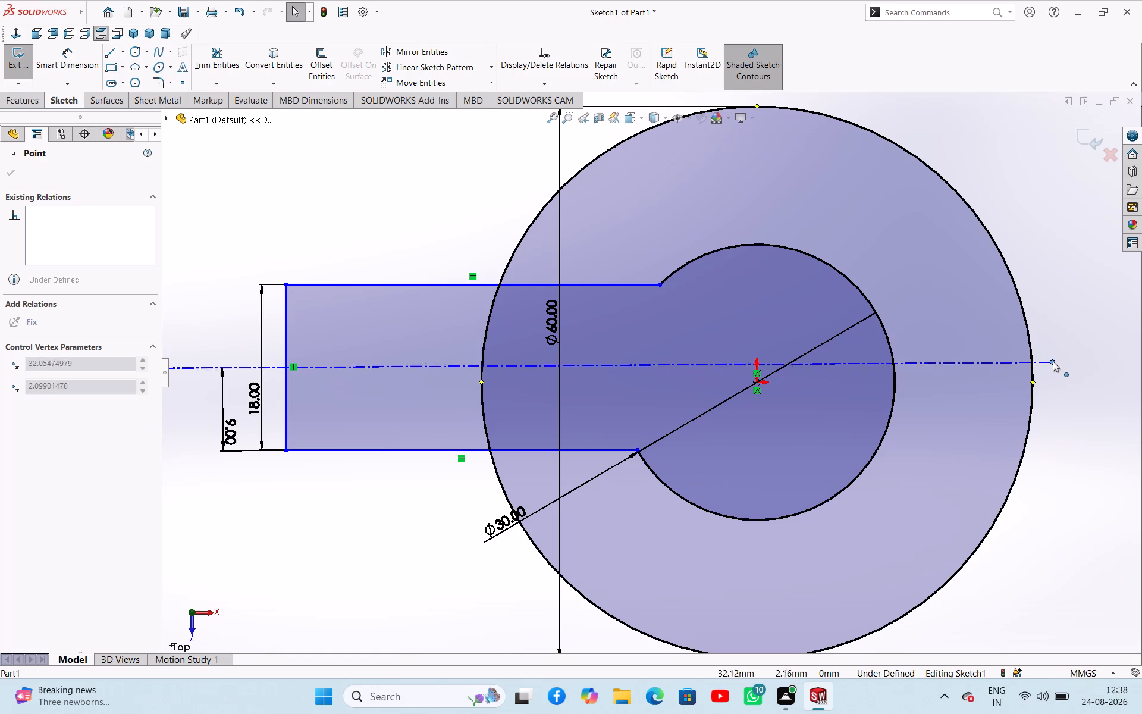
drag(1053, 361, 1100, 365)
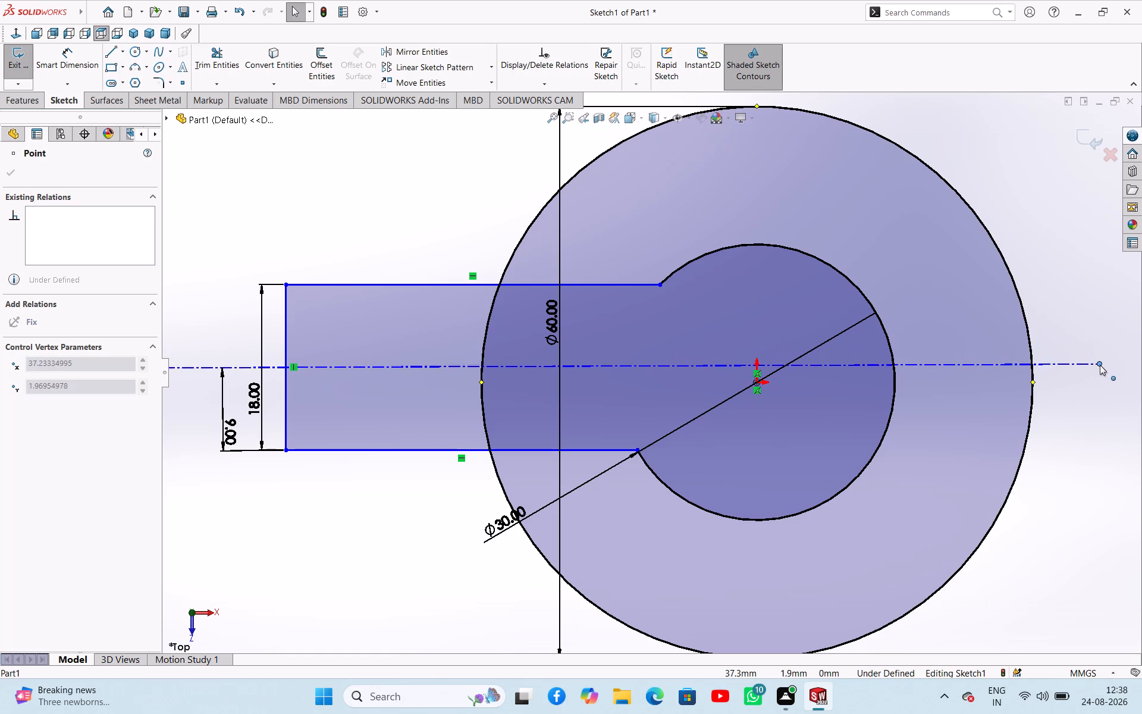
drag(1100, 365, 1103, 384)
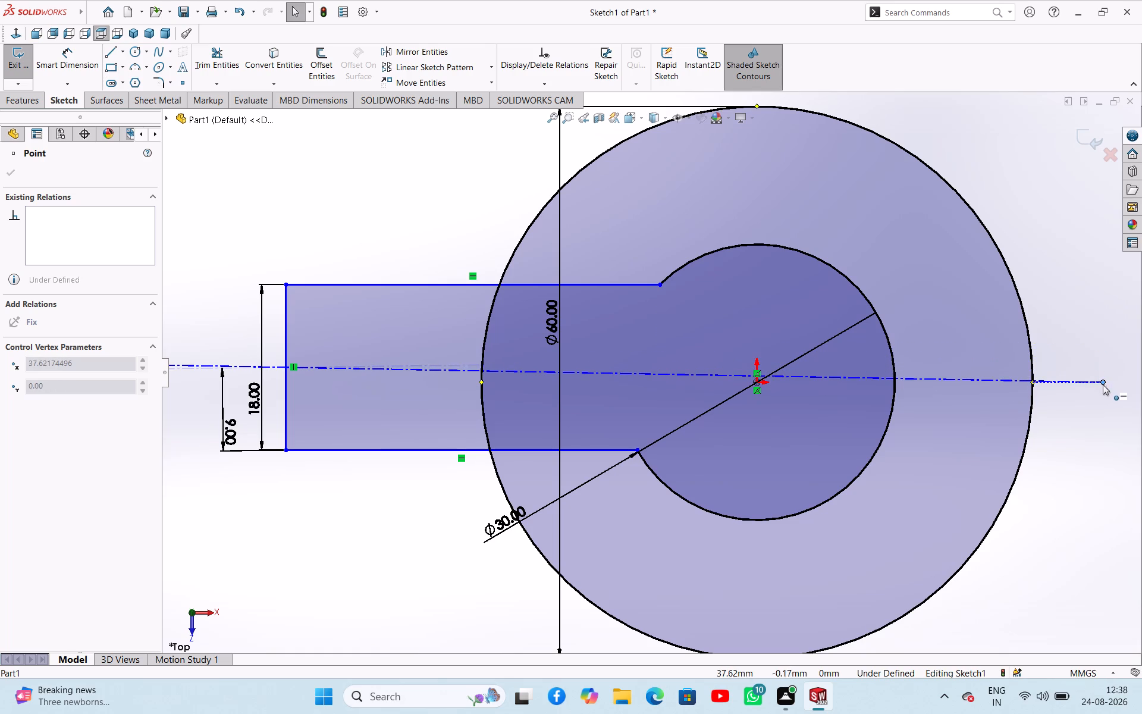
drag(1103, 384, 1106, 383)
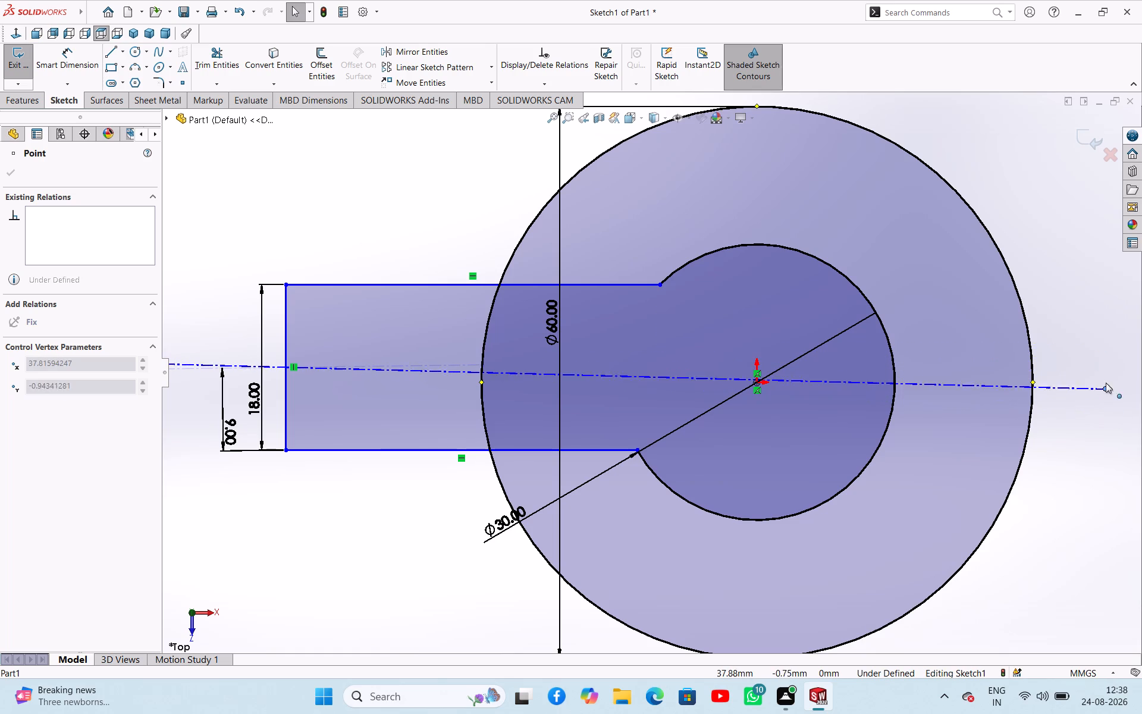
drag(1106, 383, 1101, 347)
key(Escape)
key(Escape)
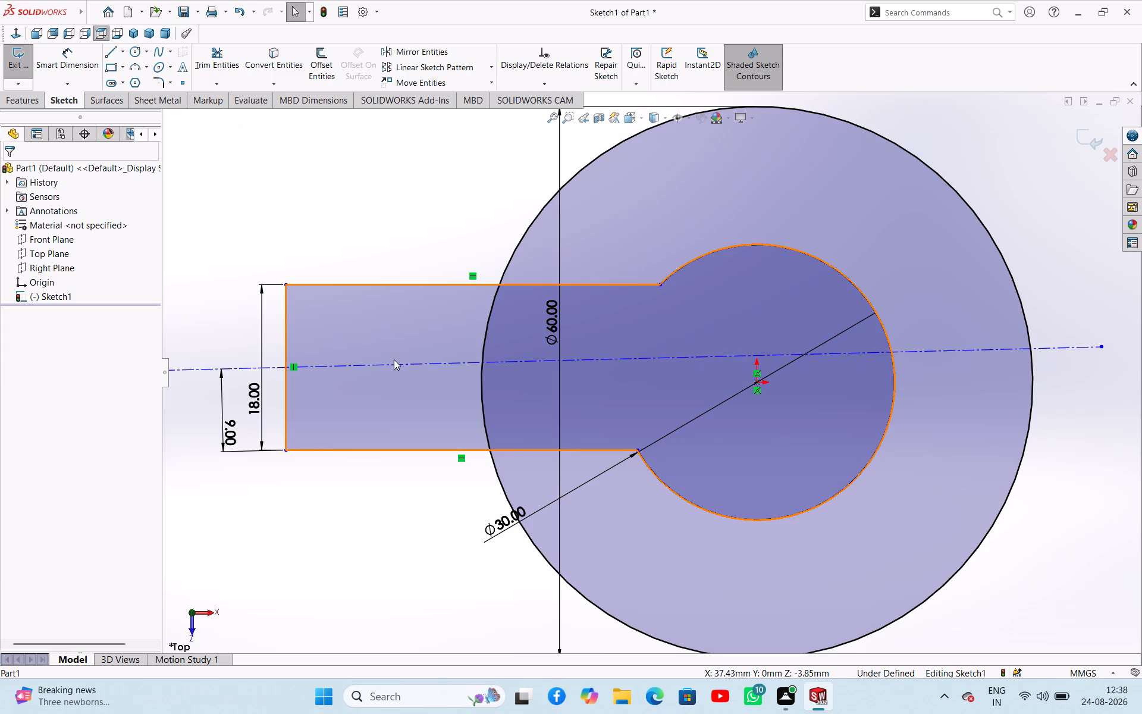
Delete the remaining slanted construction line together with its associated 9 mm dimension.
click(391, 362)
key(Delete)
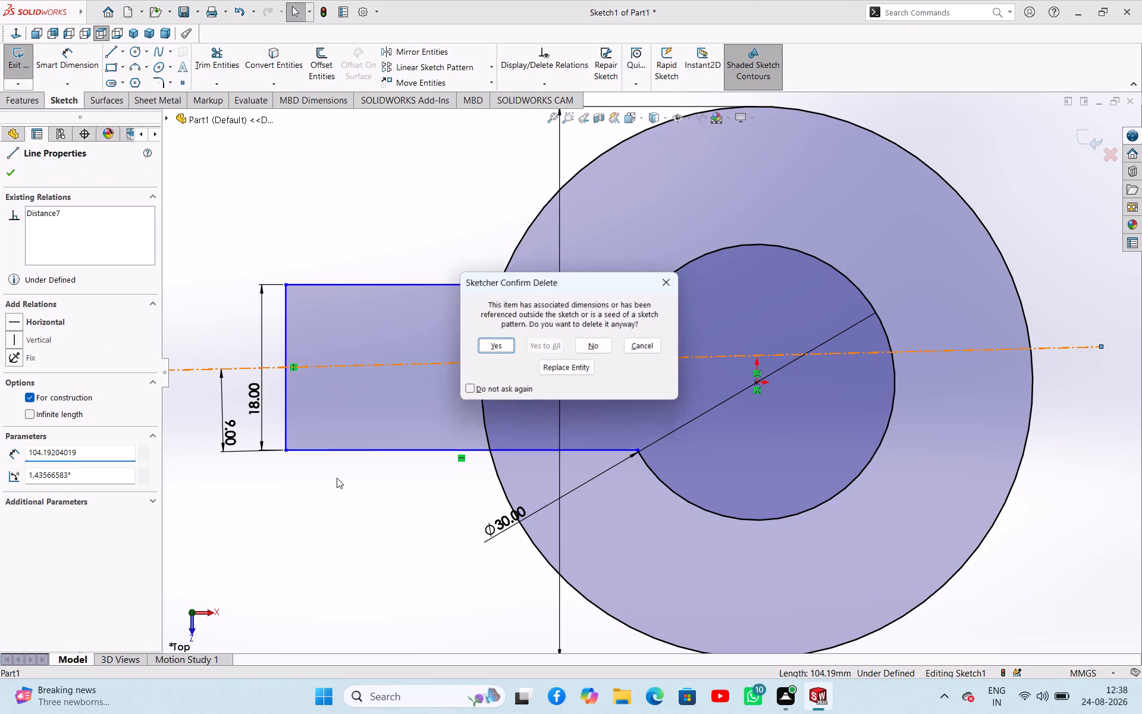
key(Return)
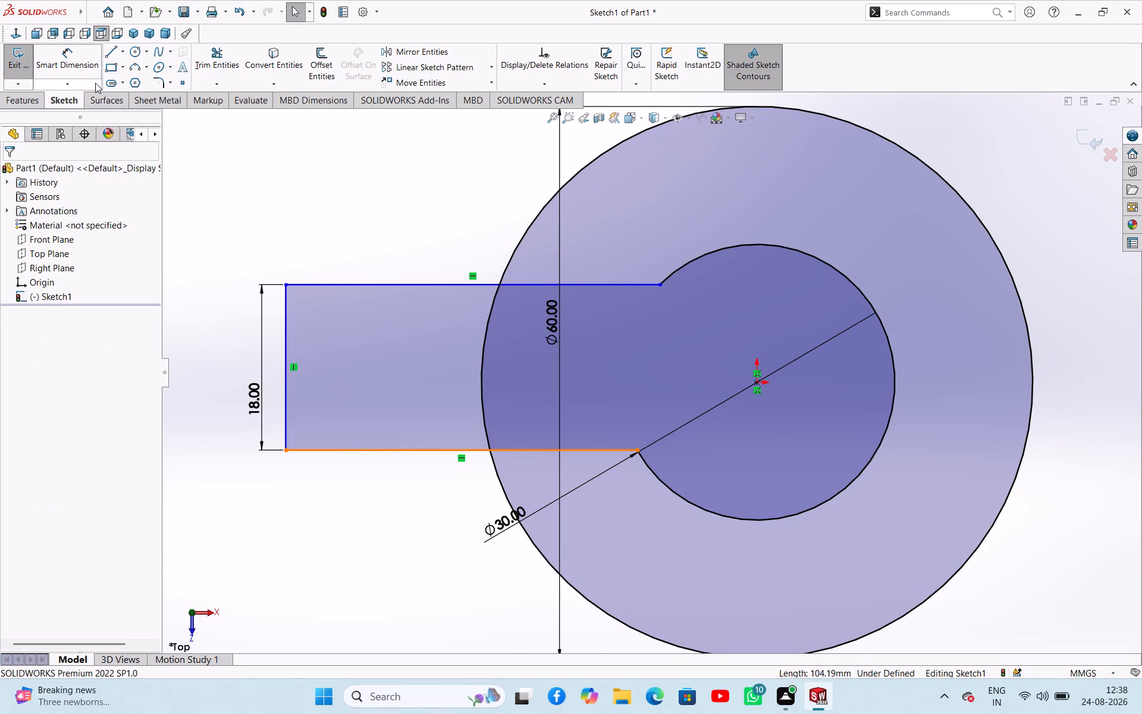
Draw a horizontal construction midpoint line centred on the origin, extending past the slot's -X end line.
click(124, 55)
click(123, 85)
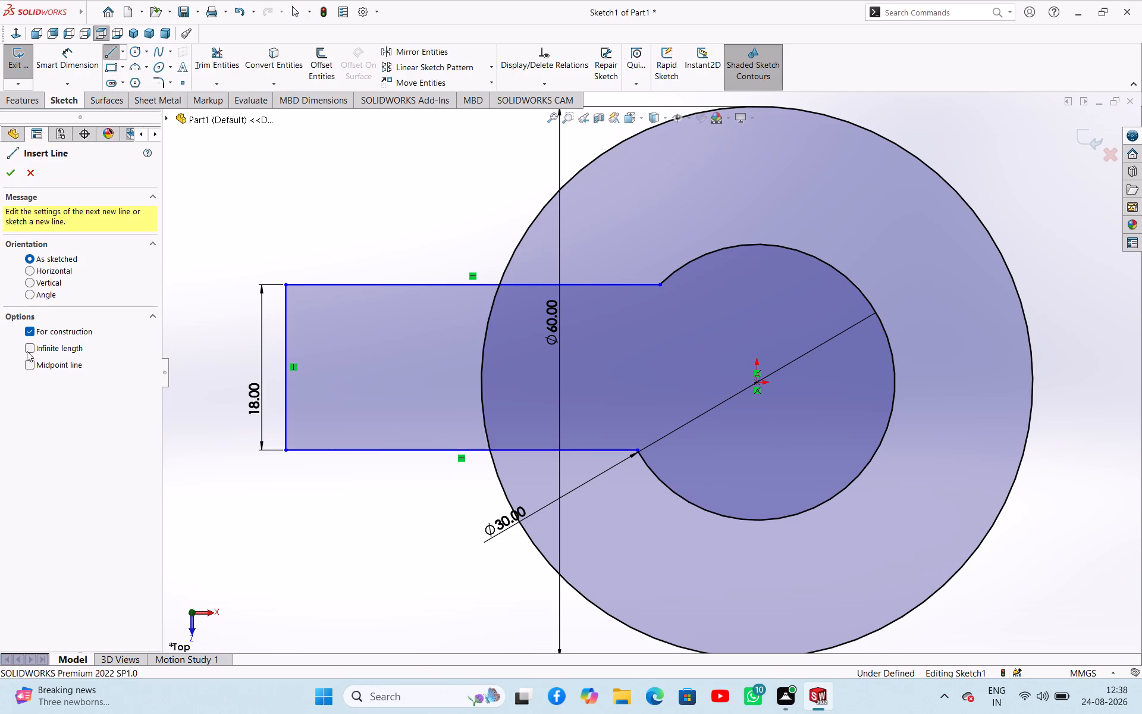
click(29, 362)
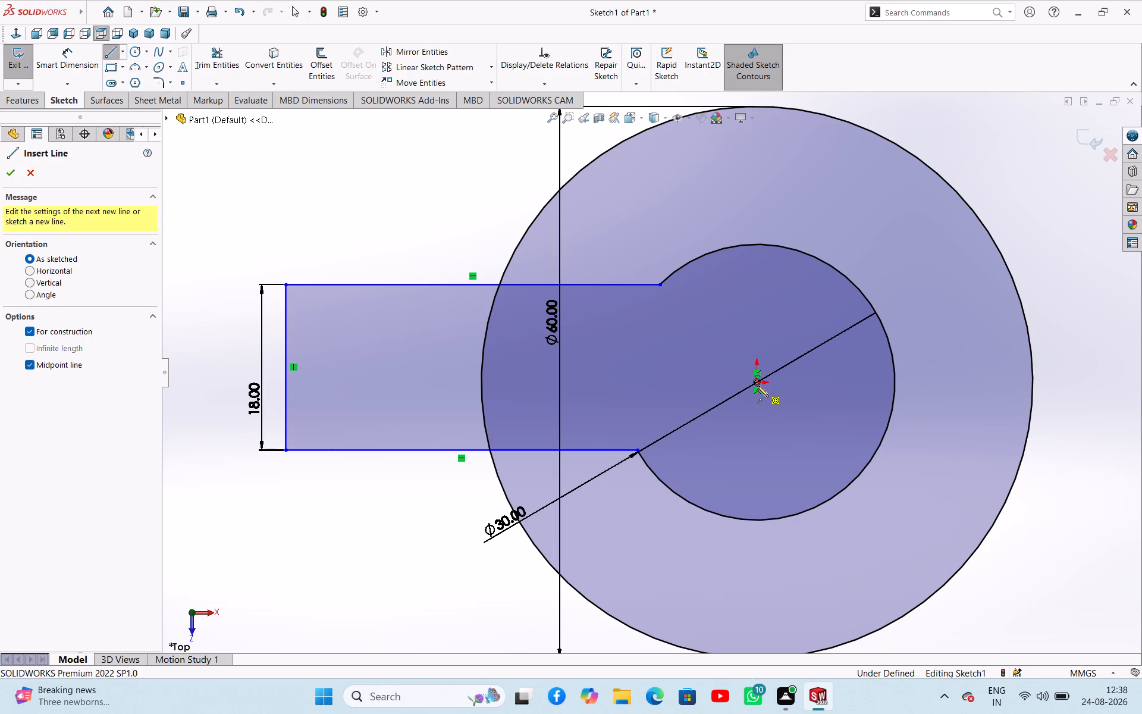
click(757, 385)
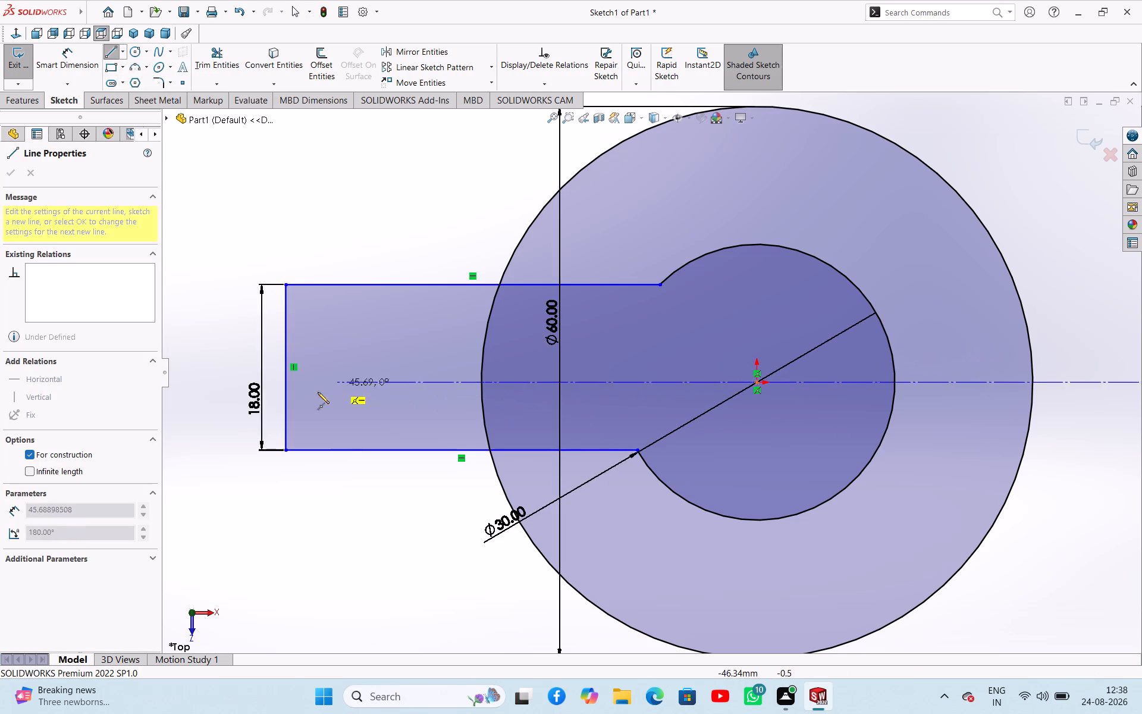
click(210, 381)
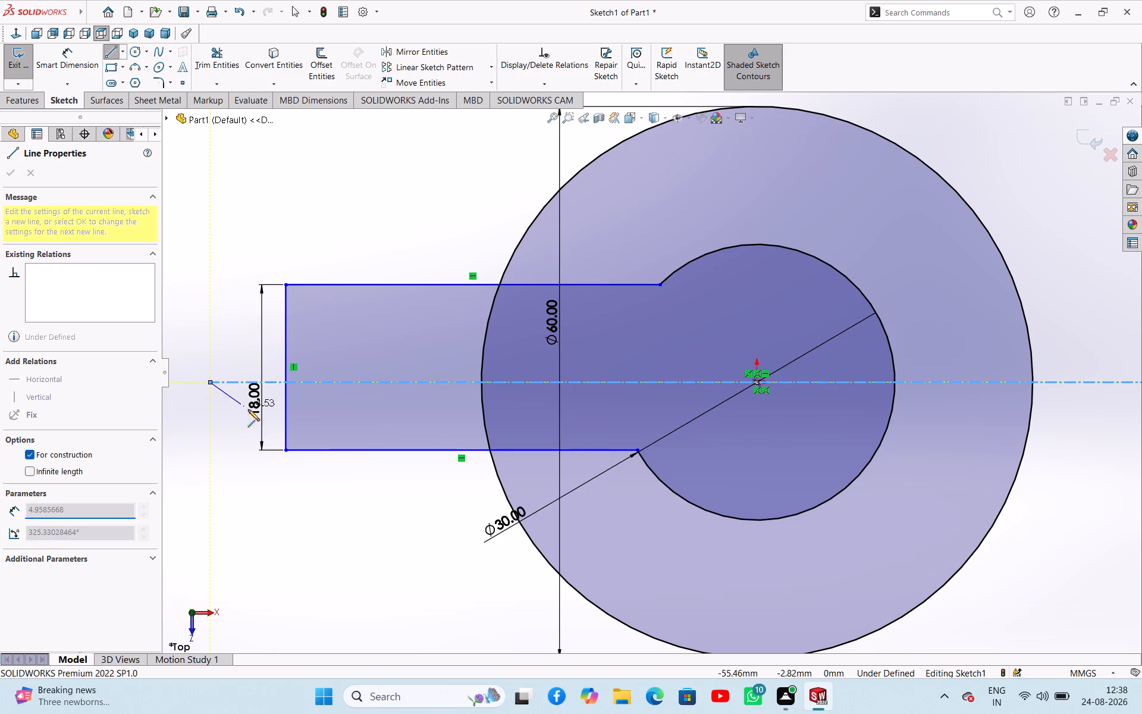
key(Escape)
Dimension the slot's +Z side line 9 mm from the horizontal construction line.
right_drag(308, 610, 306, 524)
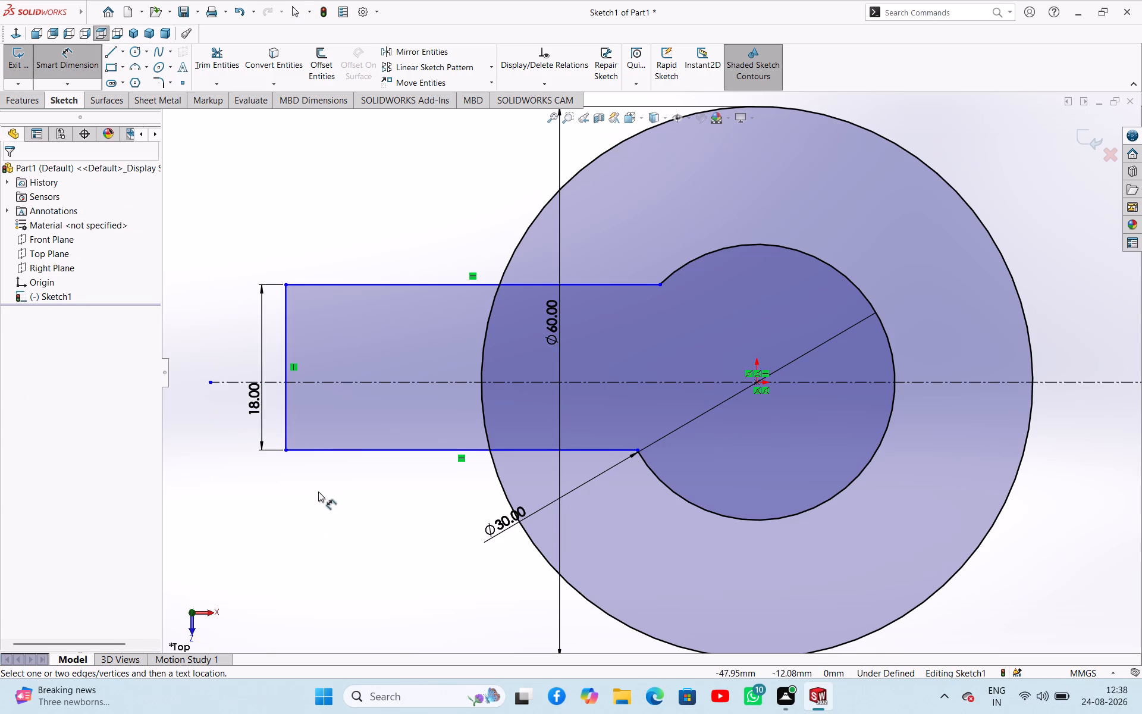
click(343, 449)
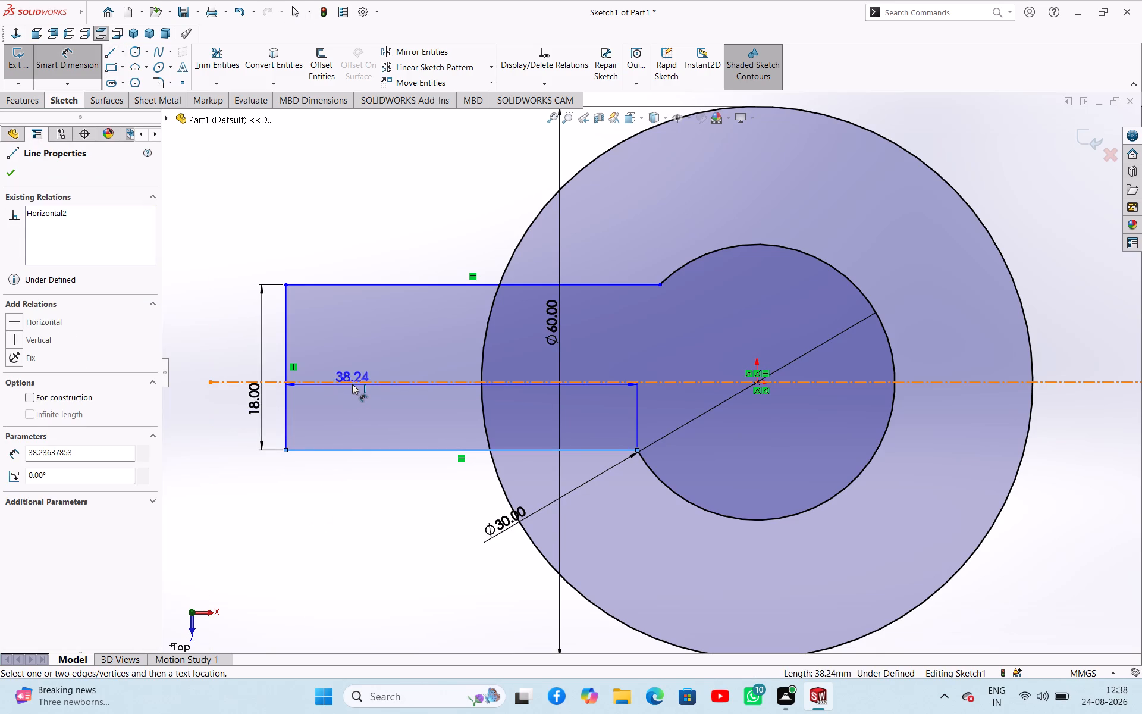
click(352, 384)
click(245, 433)
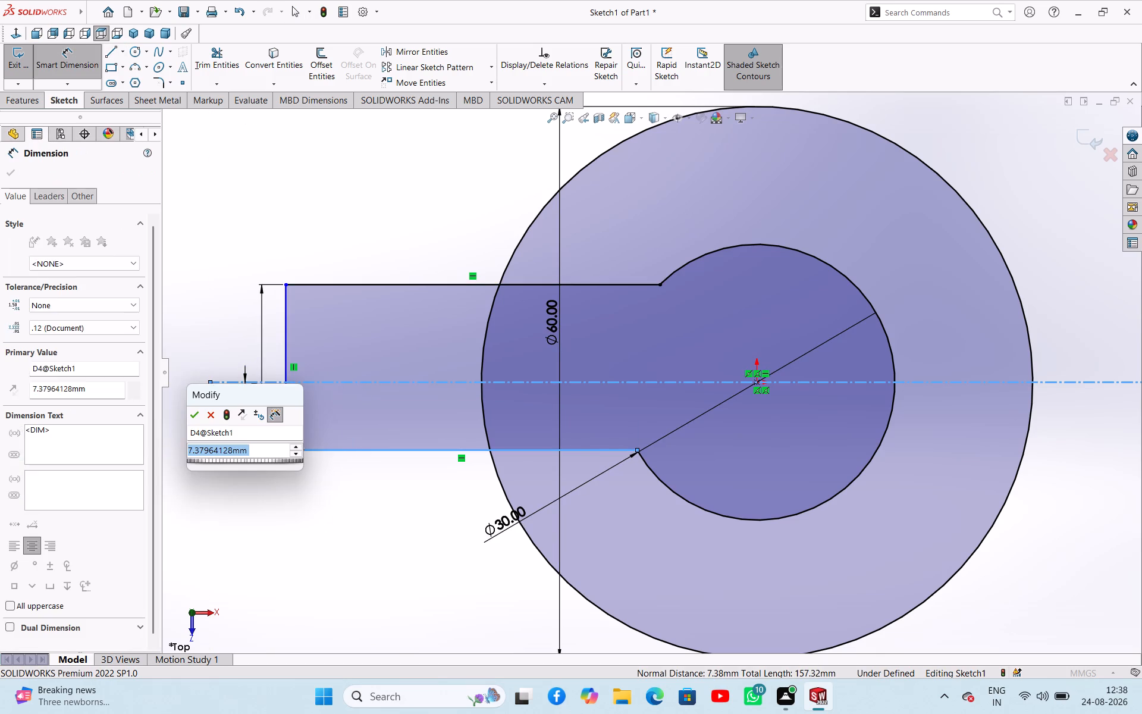
key(9)
key(Return)
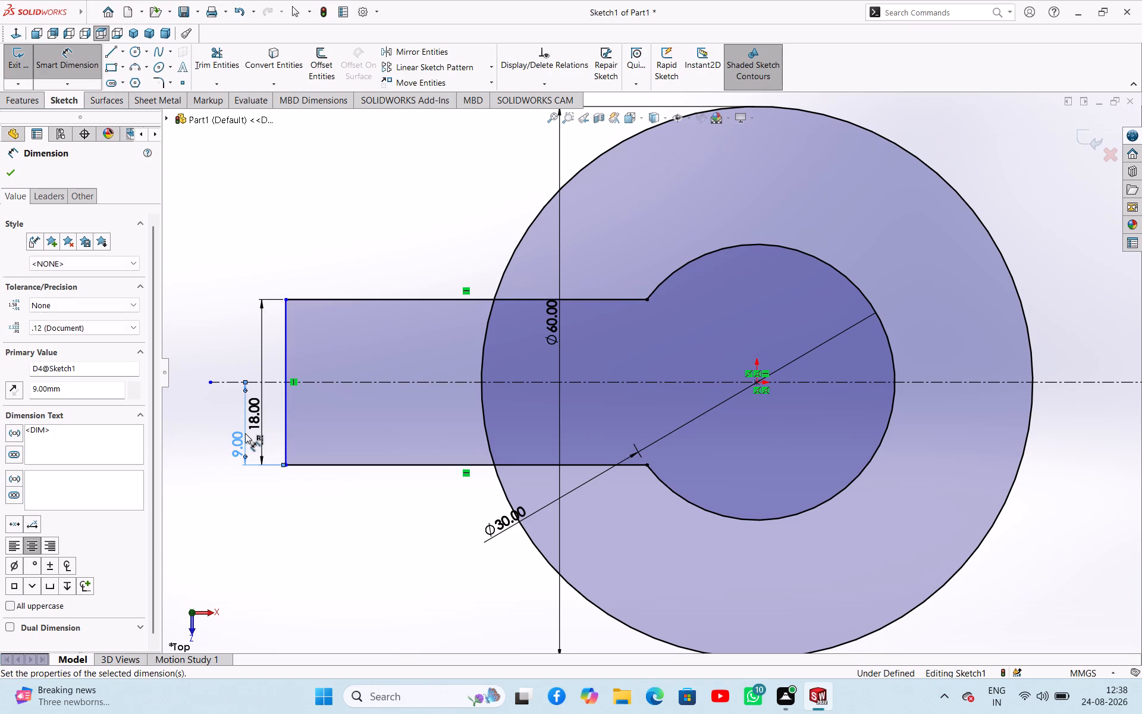
right_drag(256, 228, 250, 227)
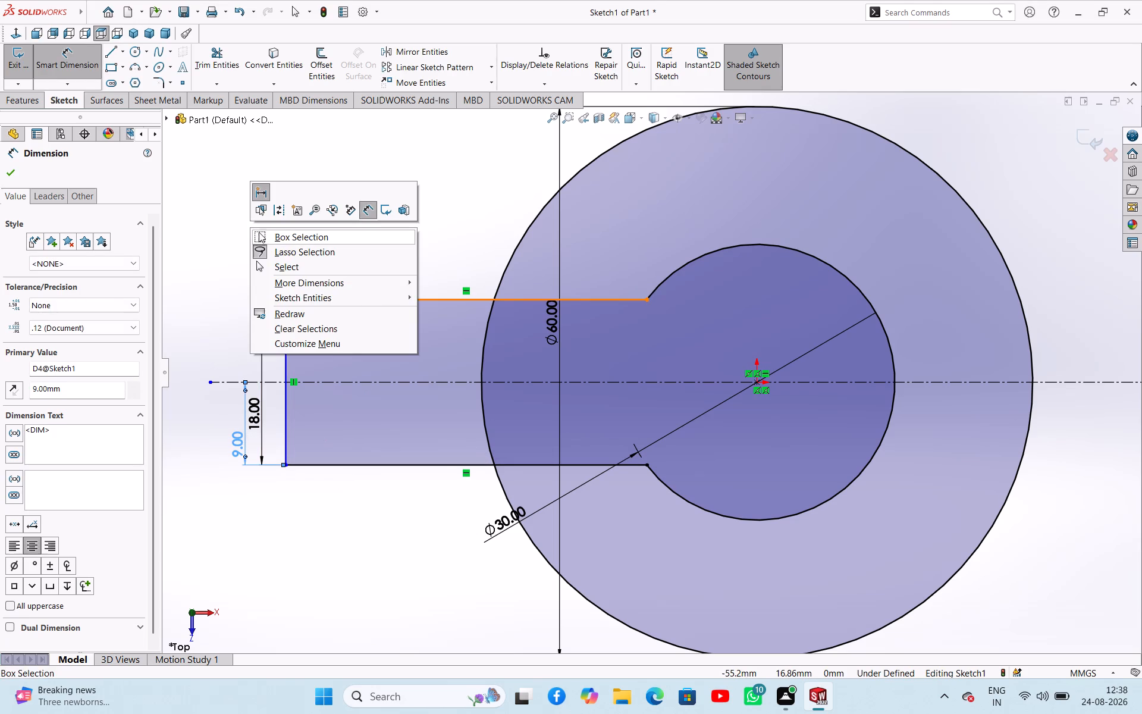
click(293, 270)
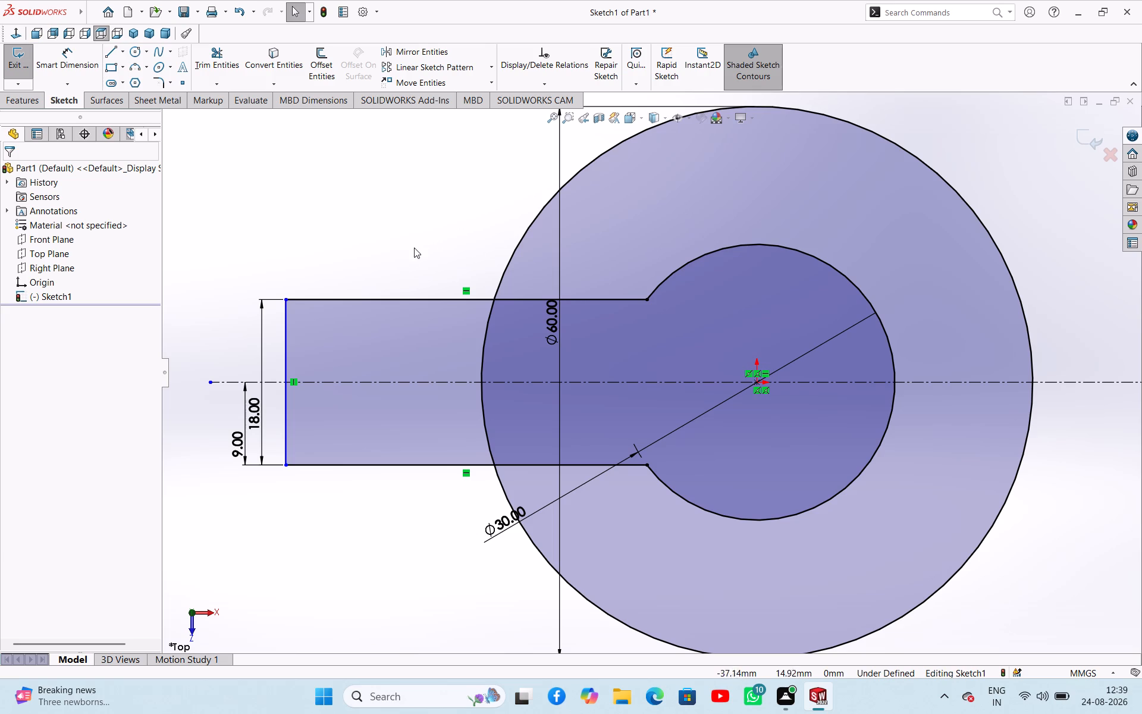
Dimension the slot's vertical -X end line 60 mm from the origin.
right_drag(413, 248, 400, 167)
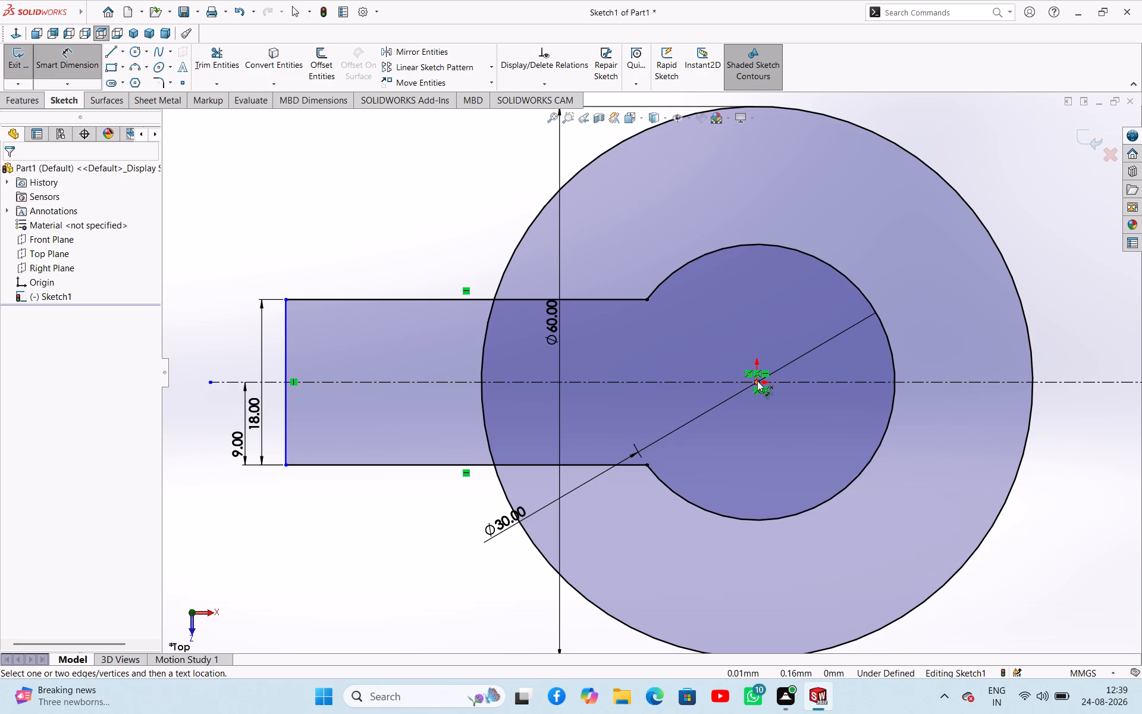
click(758, 381)
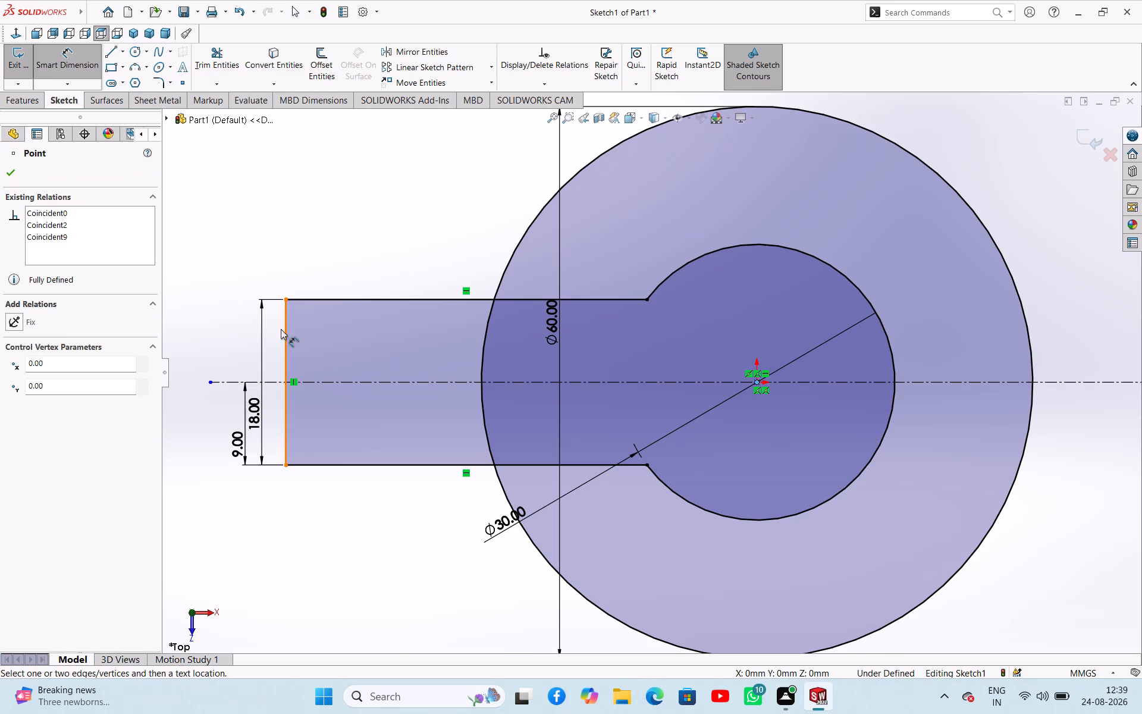
click(284, 331)
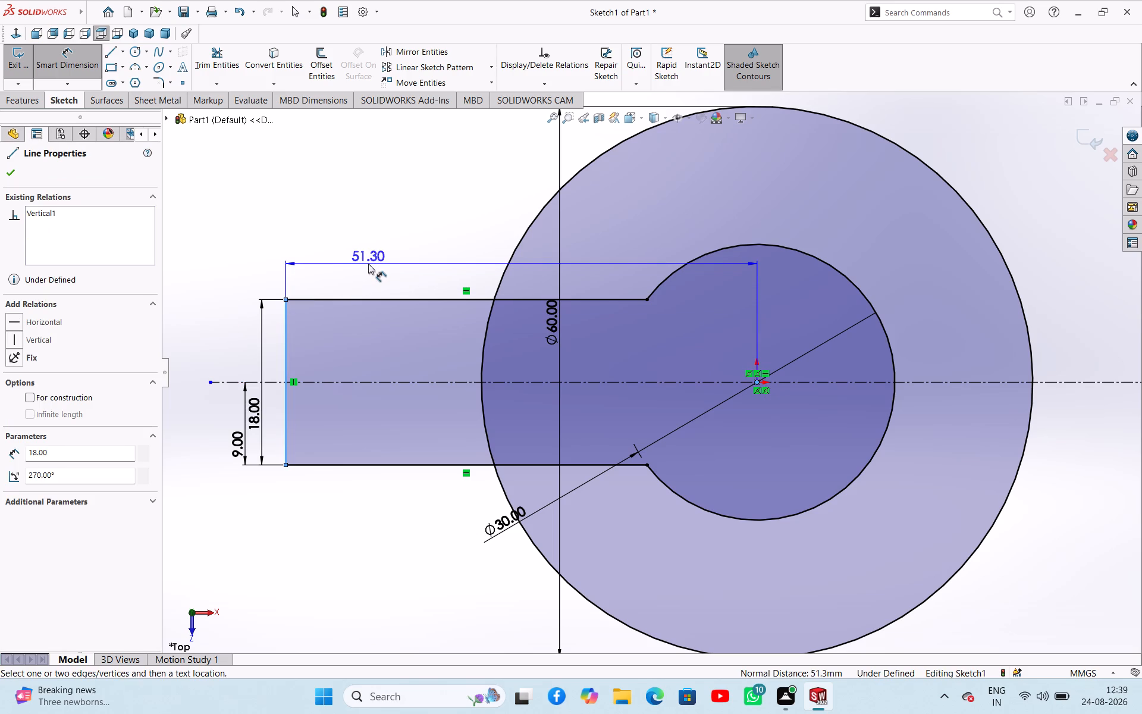
click(368, 264)
text(60)
key(Return)
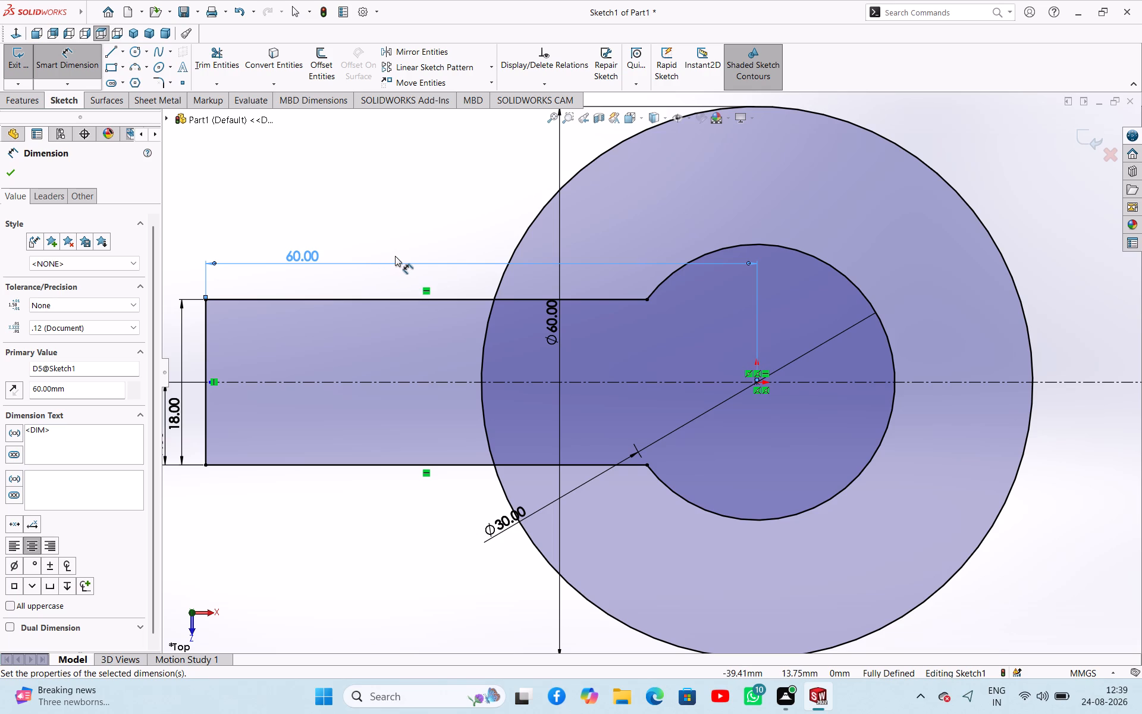
scroll(455, 245, up, 3)
right_click(468, 209)
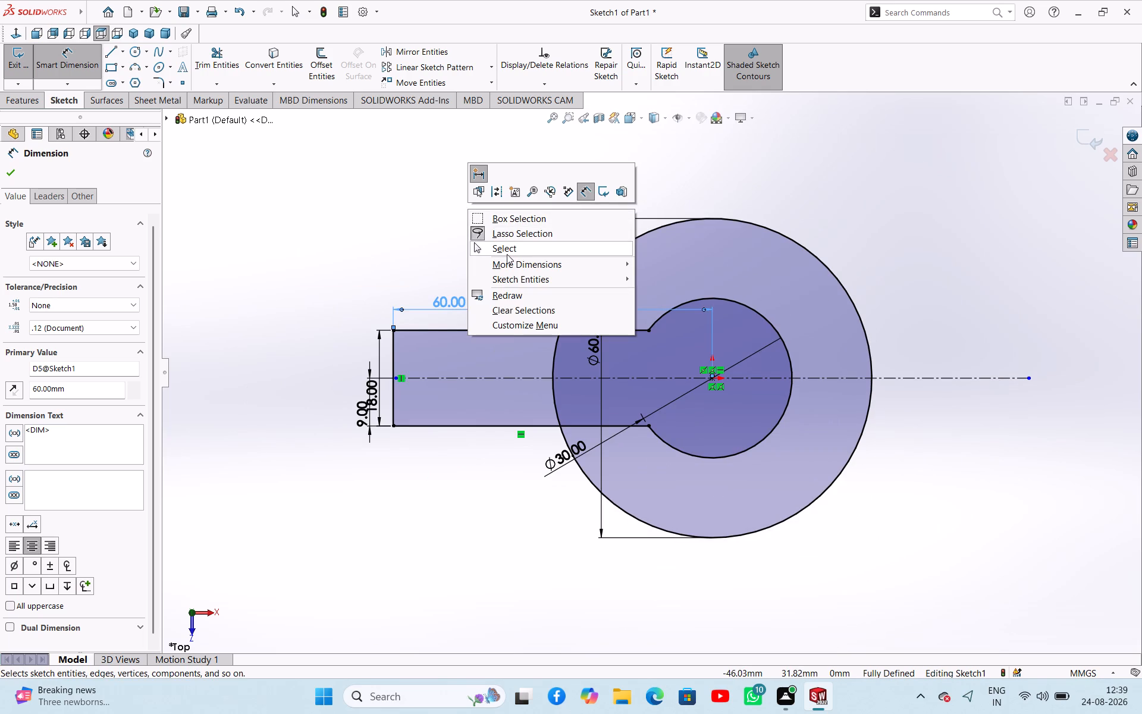
click(507, 251)
Draw a 60 mm horizontal line from the outer circle's -Z quadrant towards -X, continuing with a 21 mm vertical line to the slot's nearest corner.
right_drag(514, 233, 485, 230)
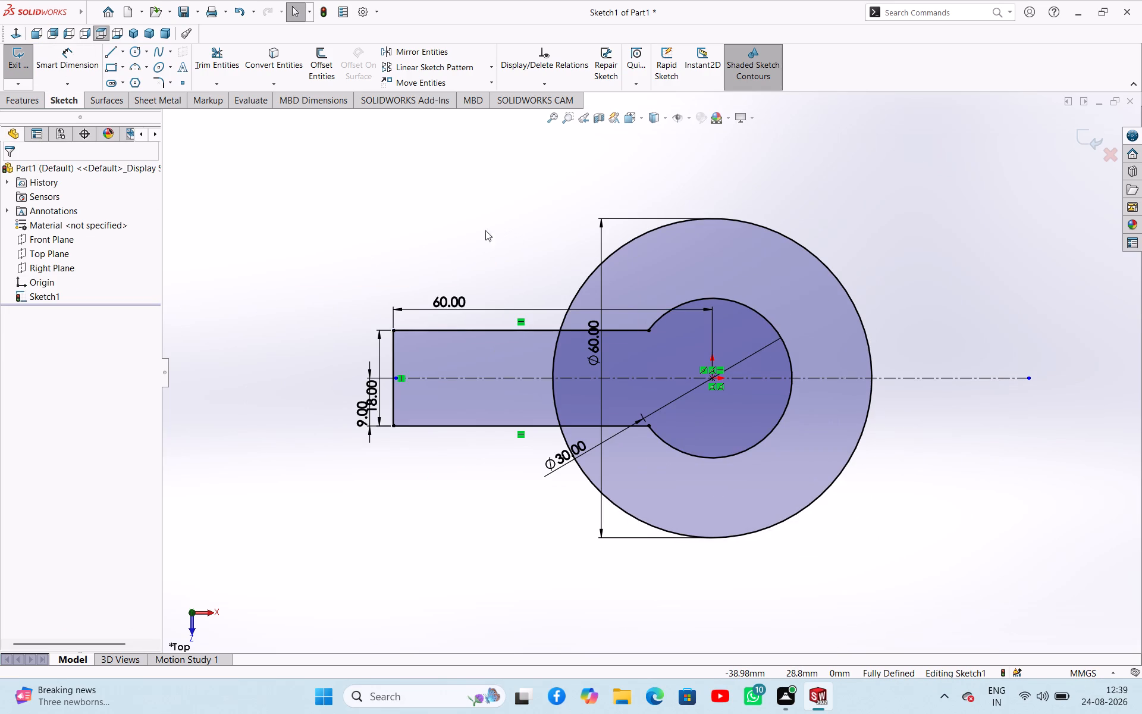
right_drag(485, 230, 457, 231)
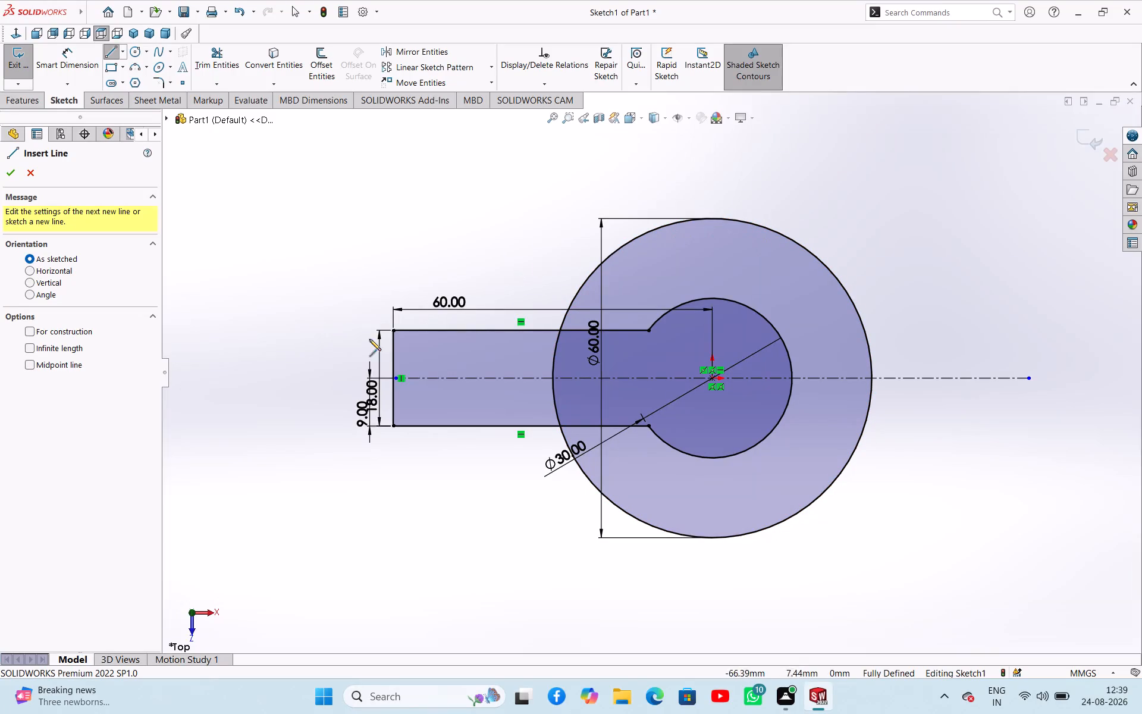
click(712, 220)
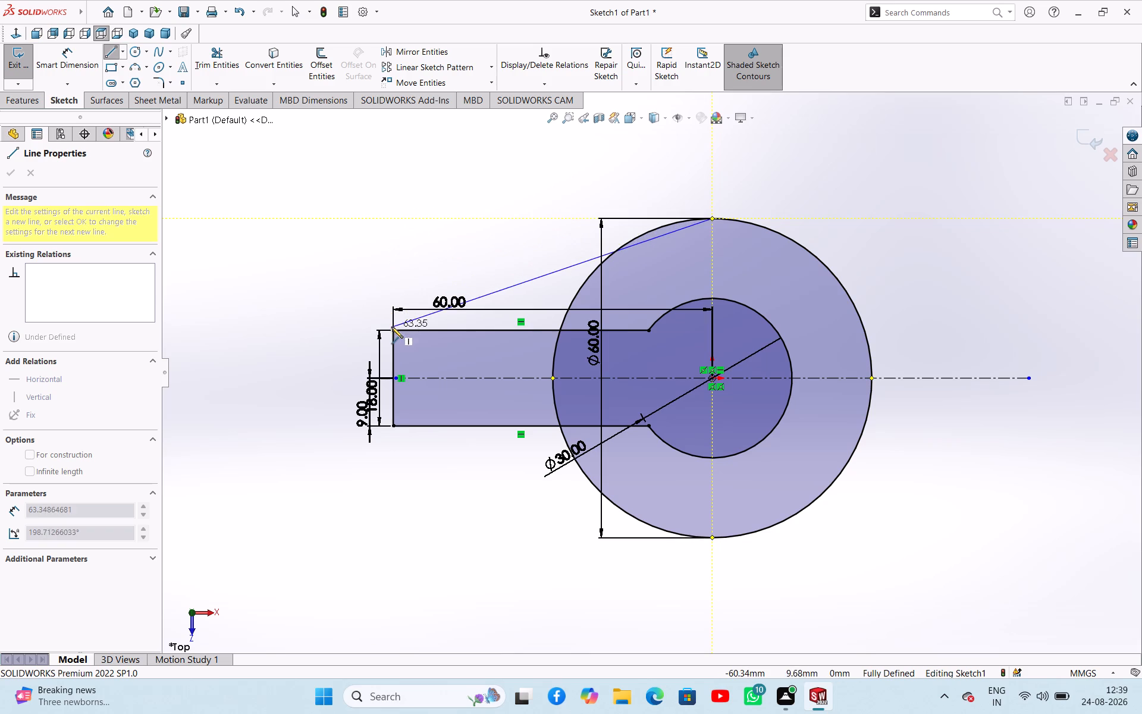
click(394, 221)
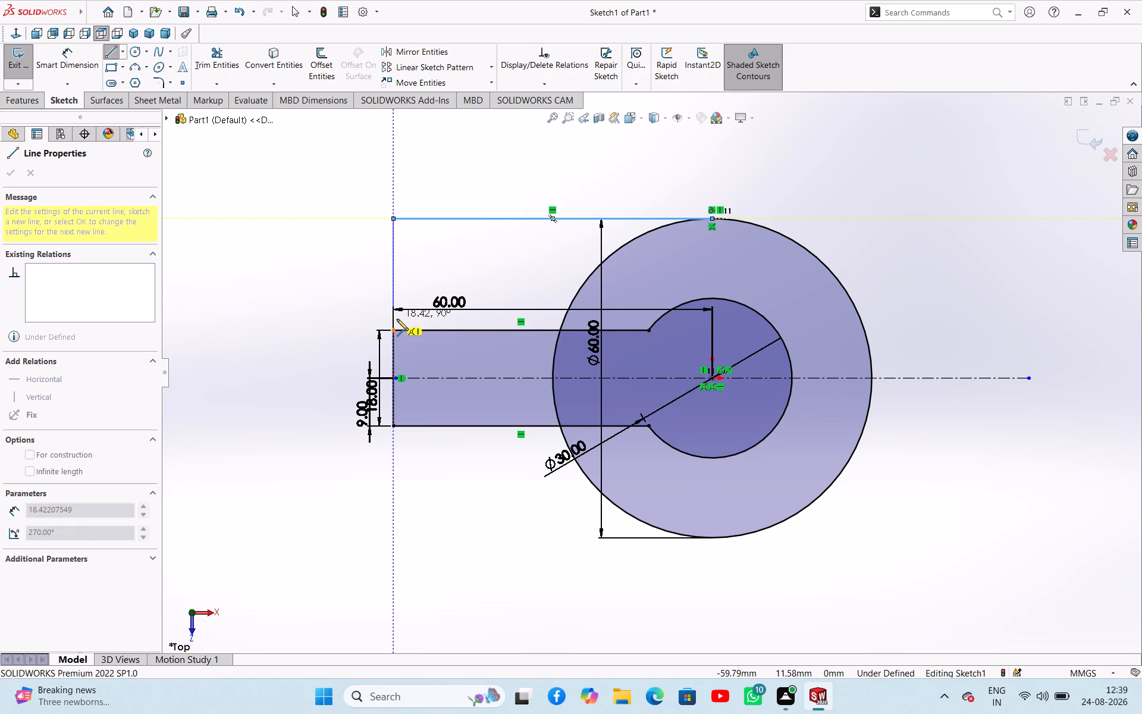
click(396, 330)
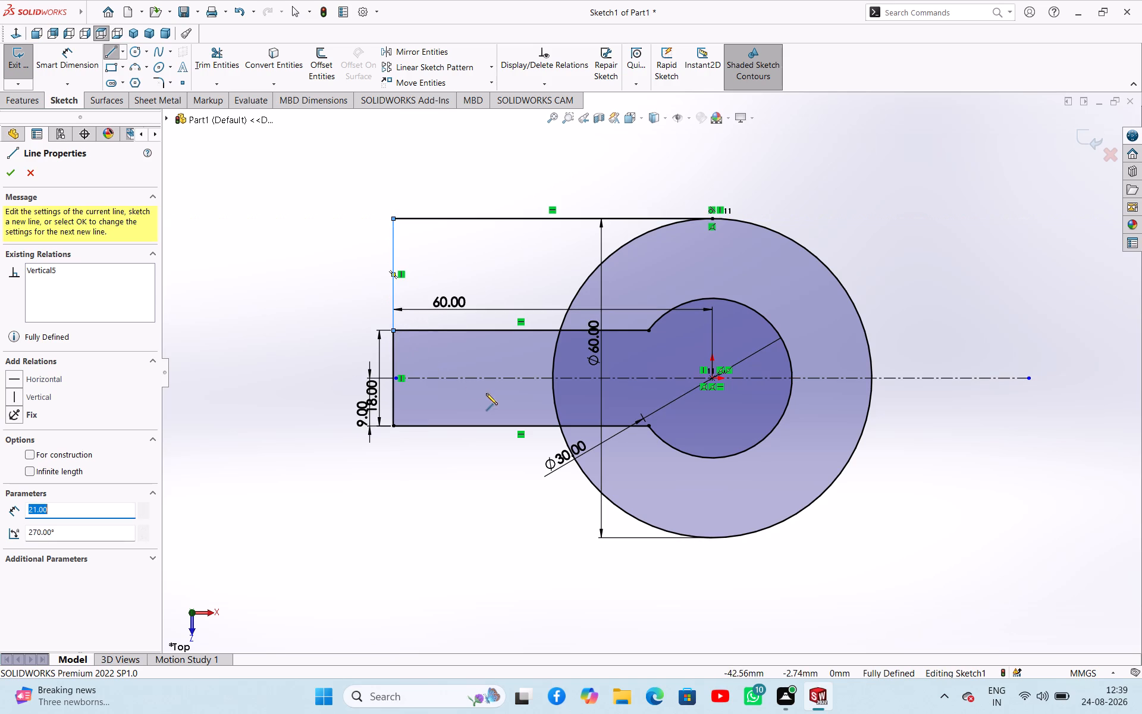
key(Escape)
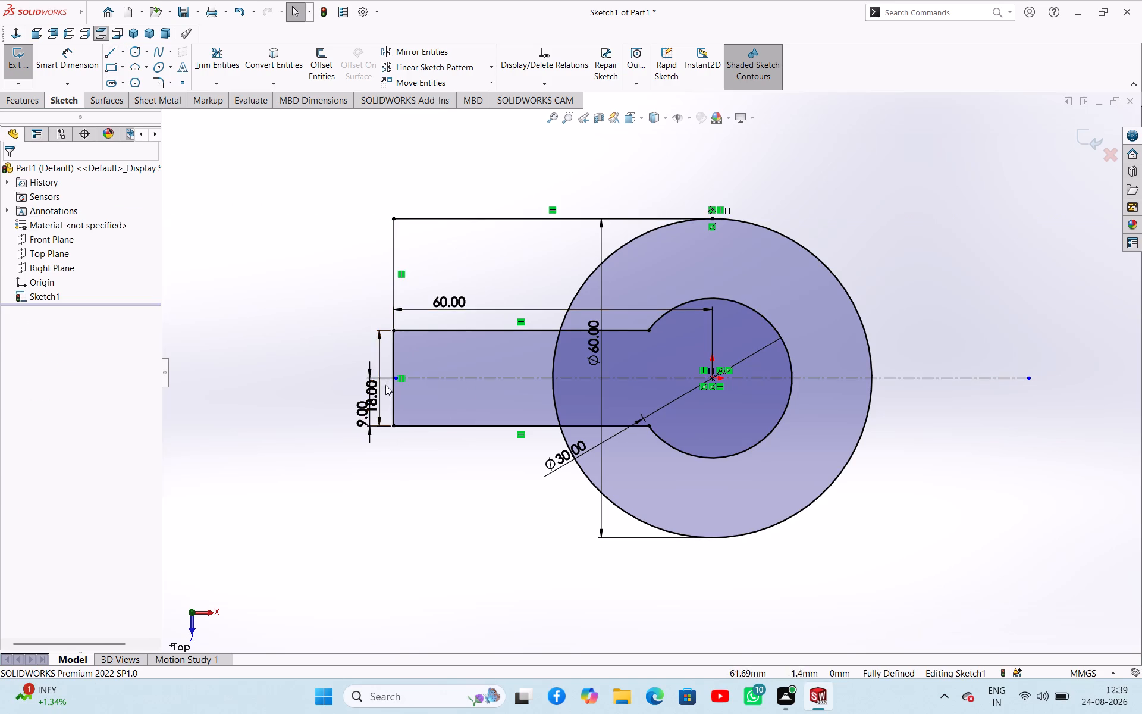
Stretch the horizontal construction line's -X endpoint to about 87 mm from the origin.
drag(394, 378, 249, 390)
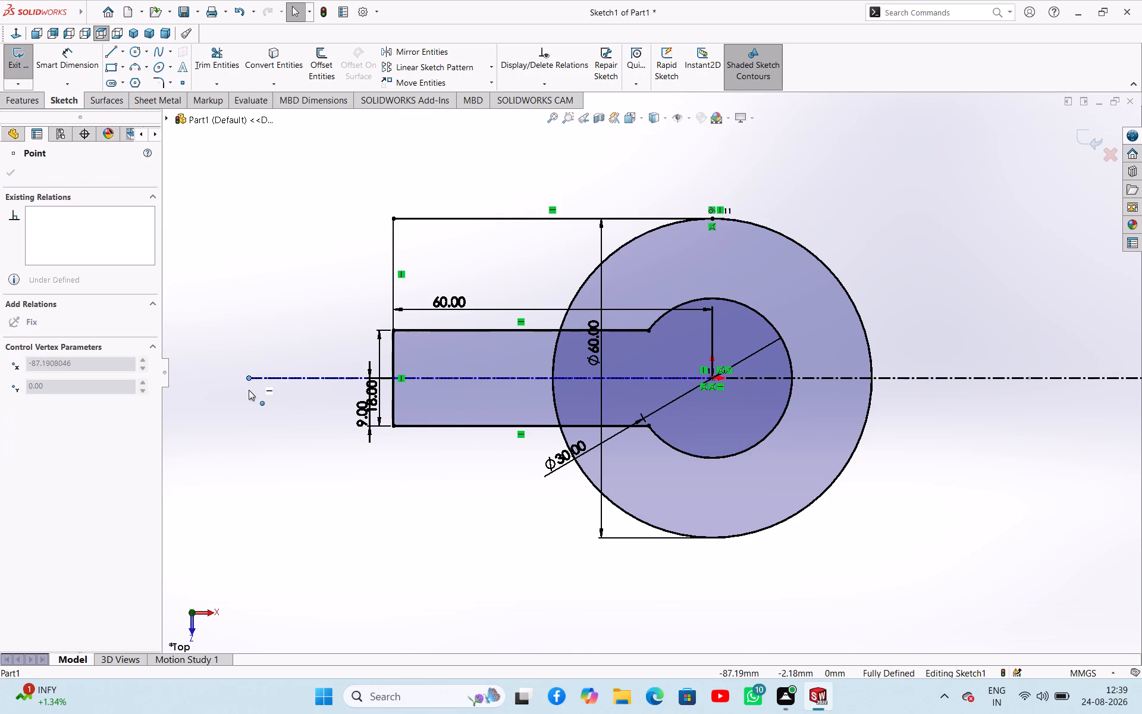
drag(249, 390, 248, 390)
click(335, 472)
Draw a 21 mm vertical line from the slot's +Z corner, continuing with a horizontal line to the outer circle's +Z quadrant.
right_drag(332, 464, 278, 480)
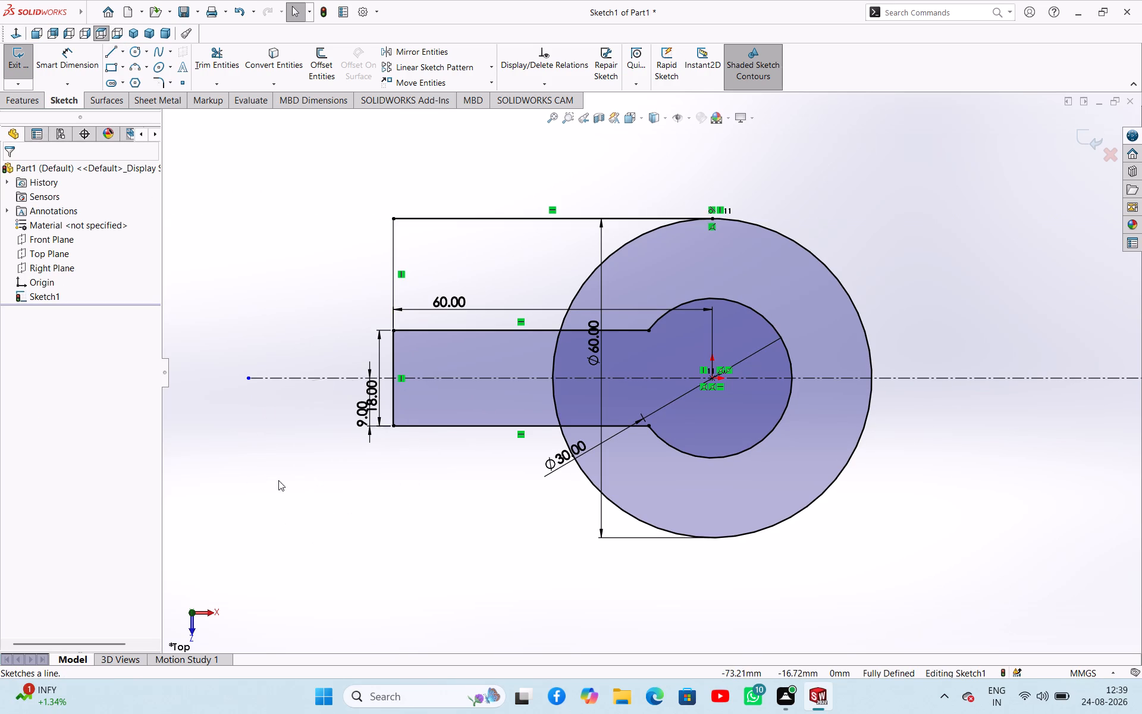
right_drag(278, 480, 277, 481)
click(391, 428)
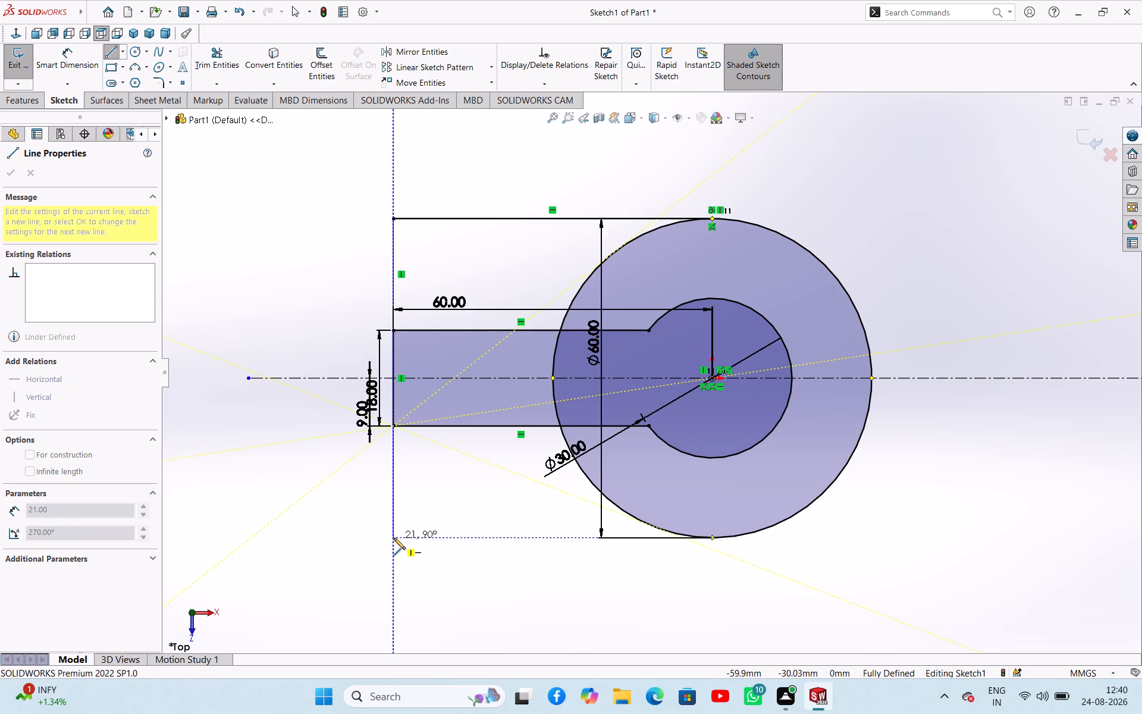
click(394, 538)
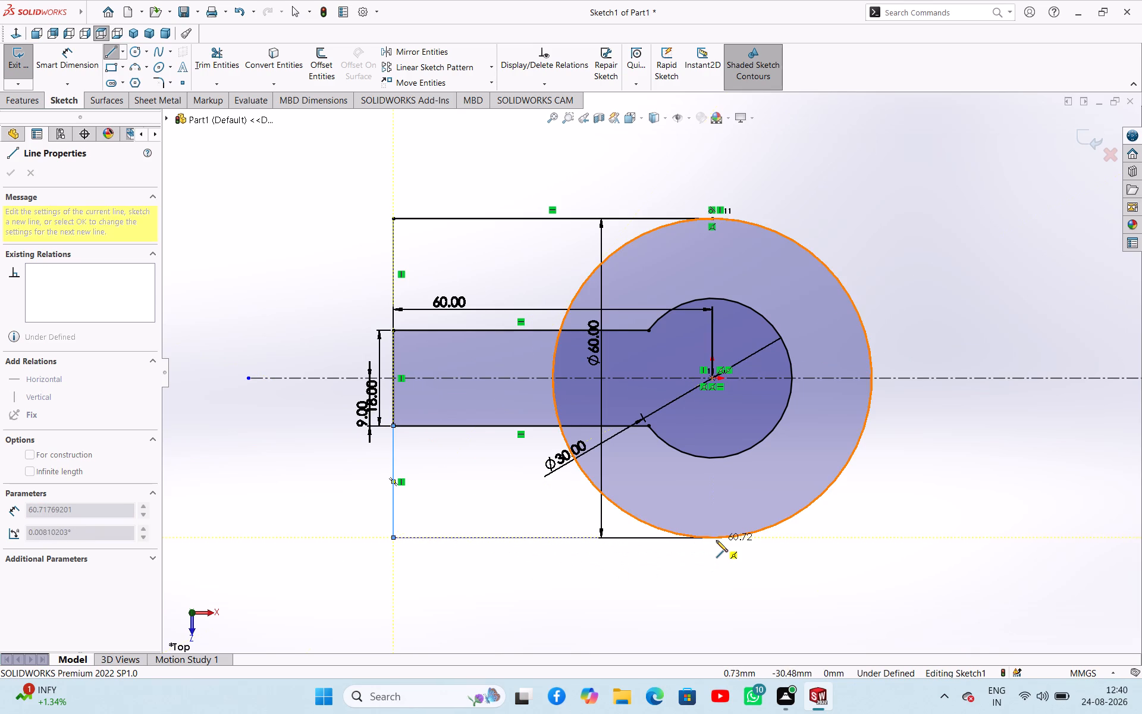
click(711, 538)
right_click(659, 570)
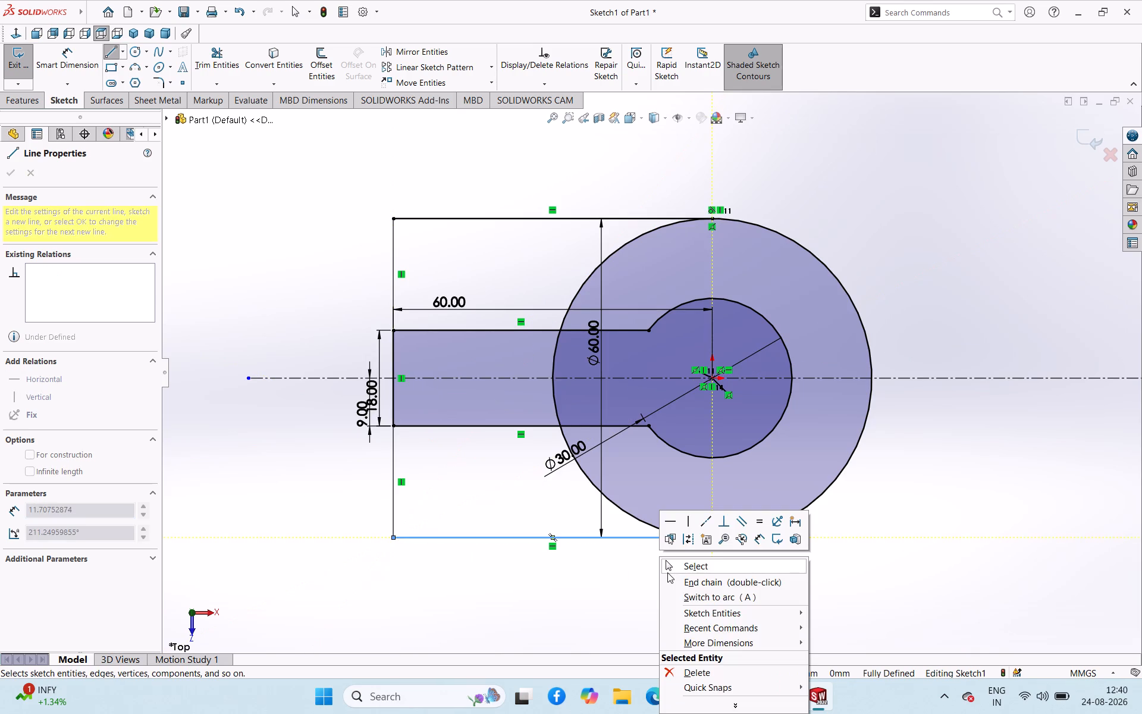
click(667, 572)
click(313, 248)
Trim away the slot's vertical end line and the outer circle's arc between the two slot lines.
click(209, 64)
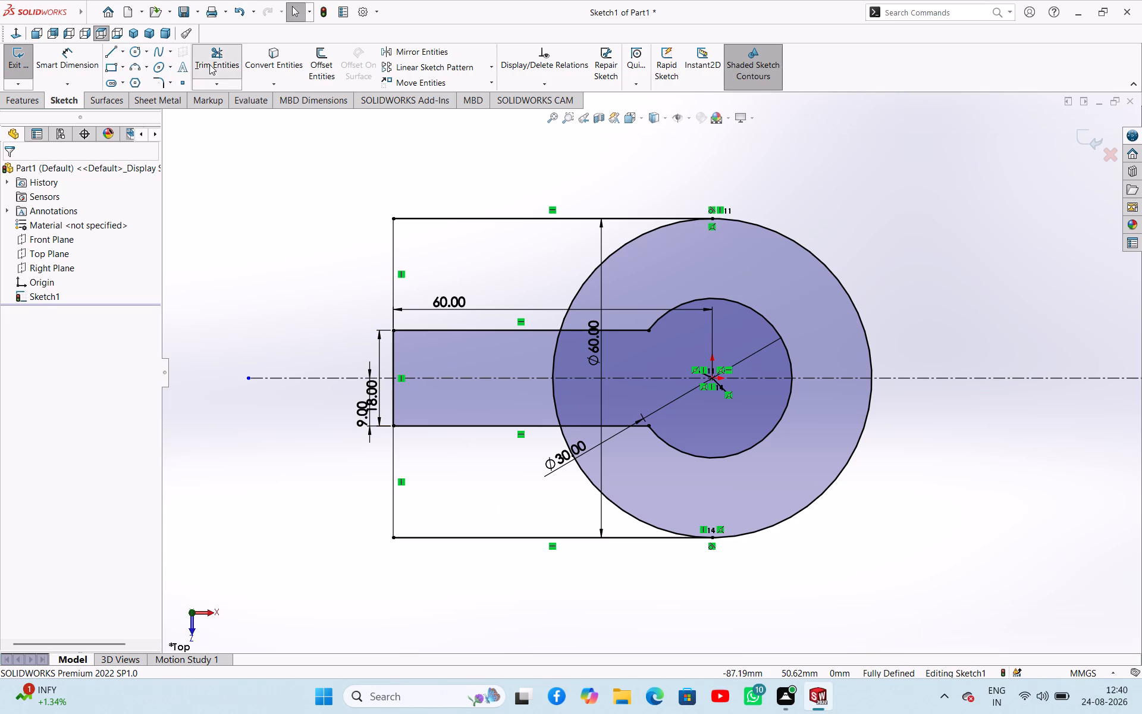
drag(374, 345, 399, 351)
drag(343, 397, 397, 406)
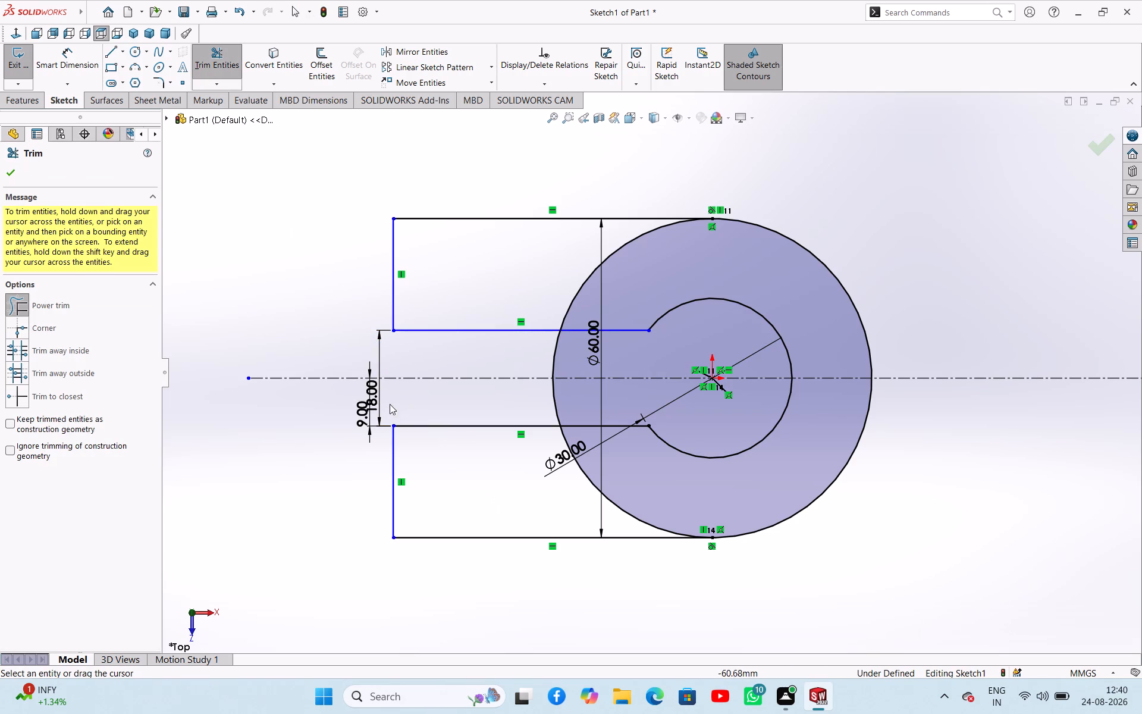
drag(546, 337, 563, 340)
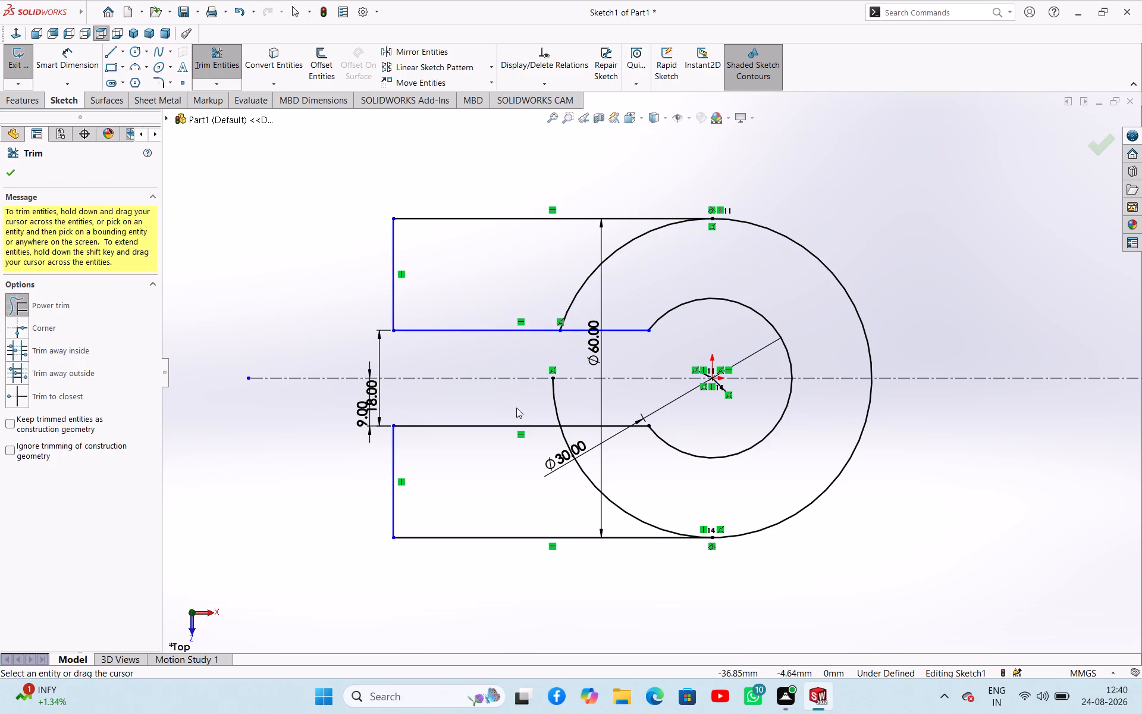
drag(519, 409, 566, 398)
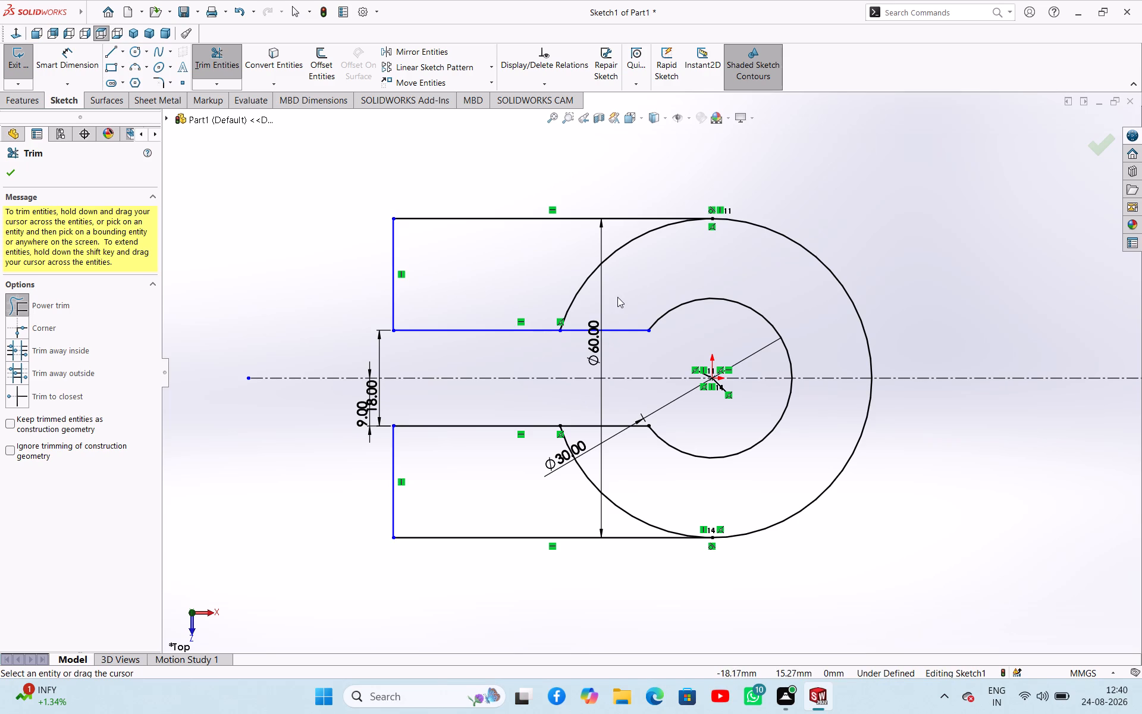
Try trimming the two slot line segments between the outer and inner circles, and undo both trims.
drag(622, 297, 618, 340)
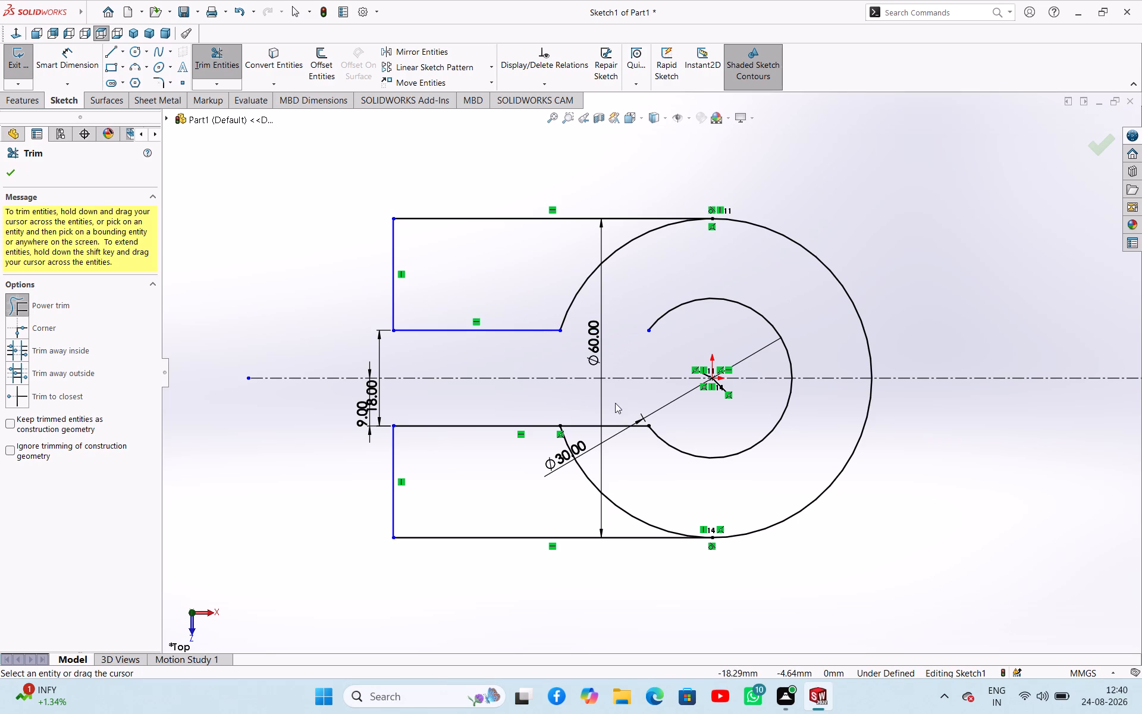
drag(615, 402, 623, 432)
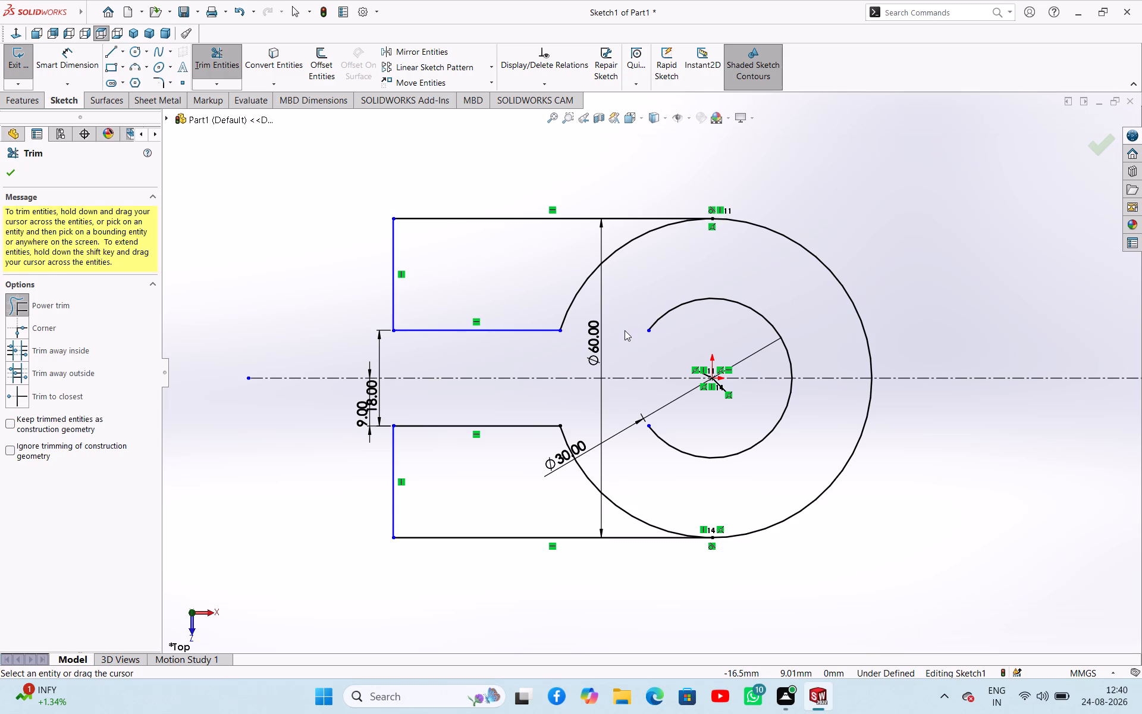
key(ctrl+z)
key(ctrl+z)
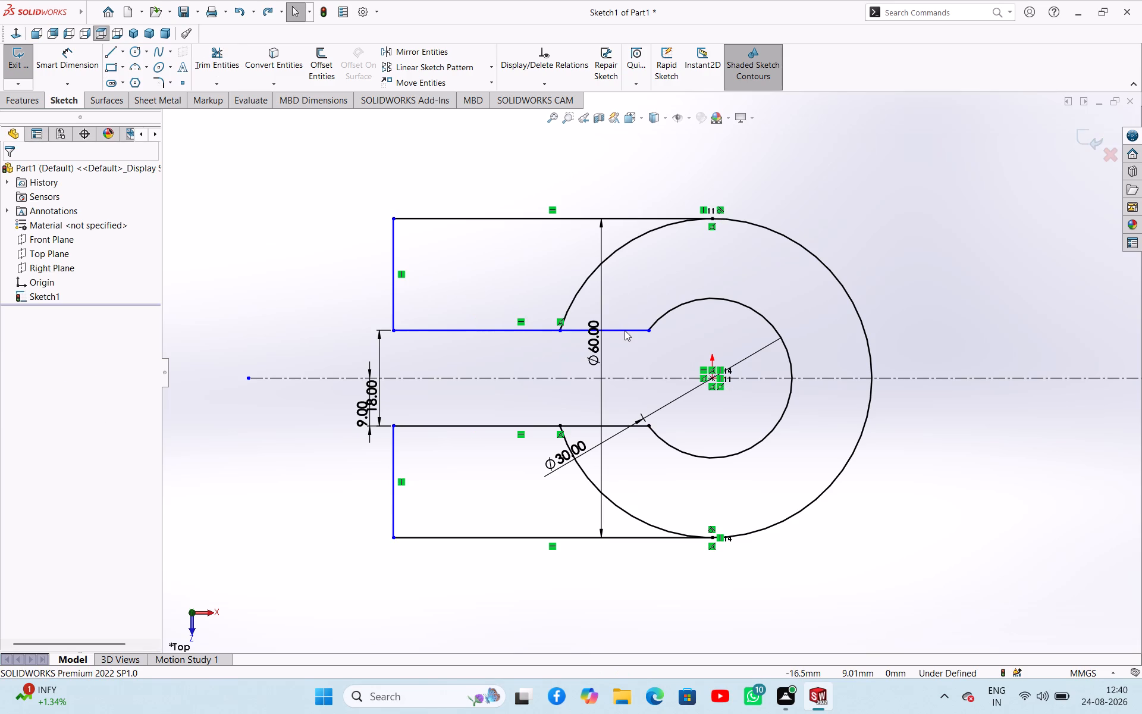
Trim the outer circle's two remaining -X arcs between the slot lines and the outer horizontal lines.
click(227, 63)
drag(696, 272, 605, 258)
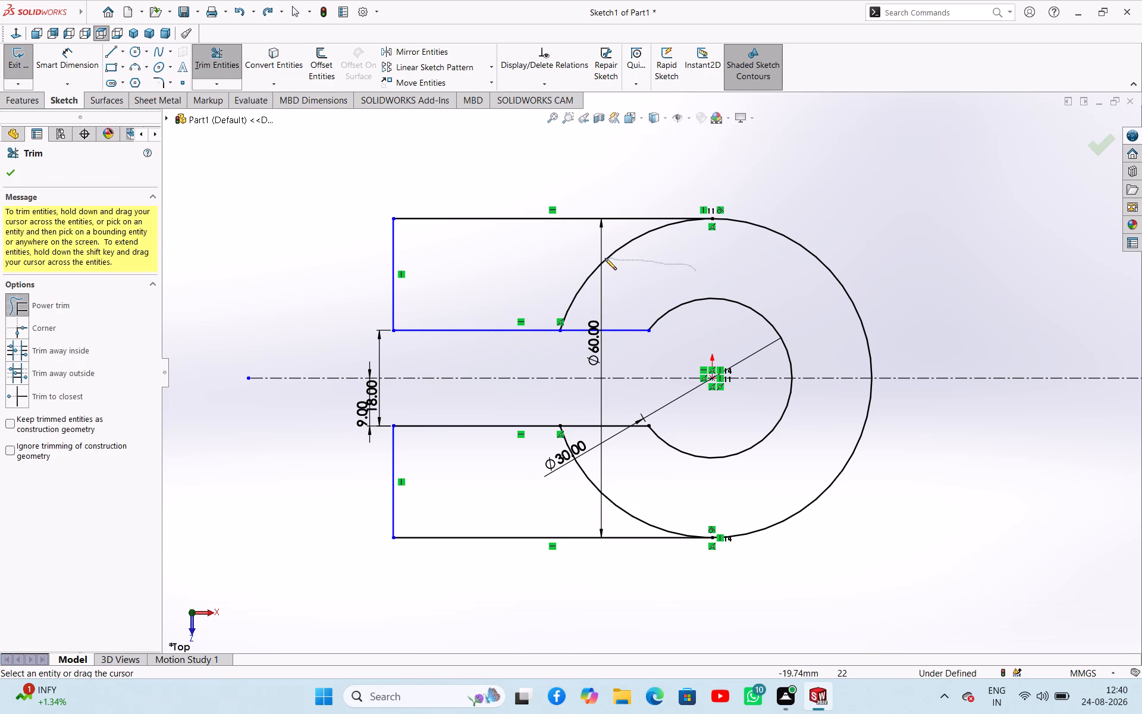
drag(605, 258, 601, 257)
drag(637, 461, 582, 480)
right_click(263, 245)
click(294, 280)
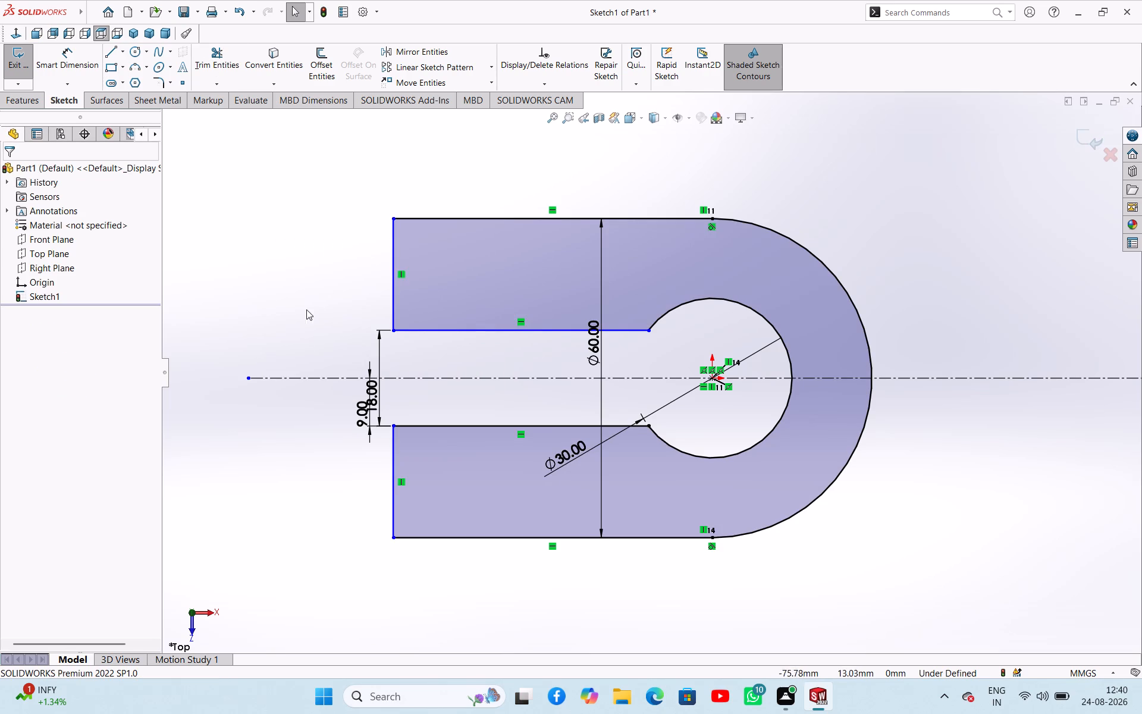
Dimension the -Z arm's vertical end line 60 mm from the origin.
right_drag(305, 325, 302, 253)
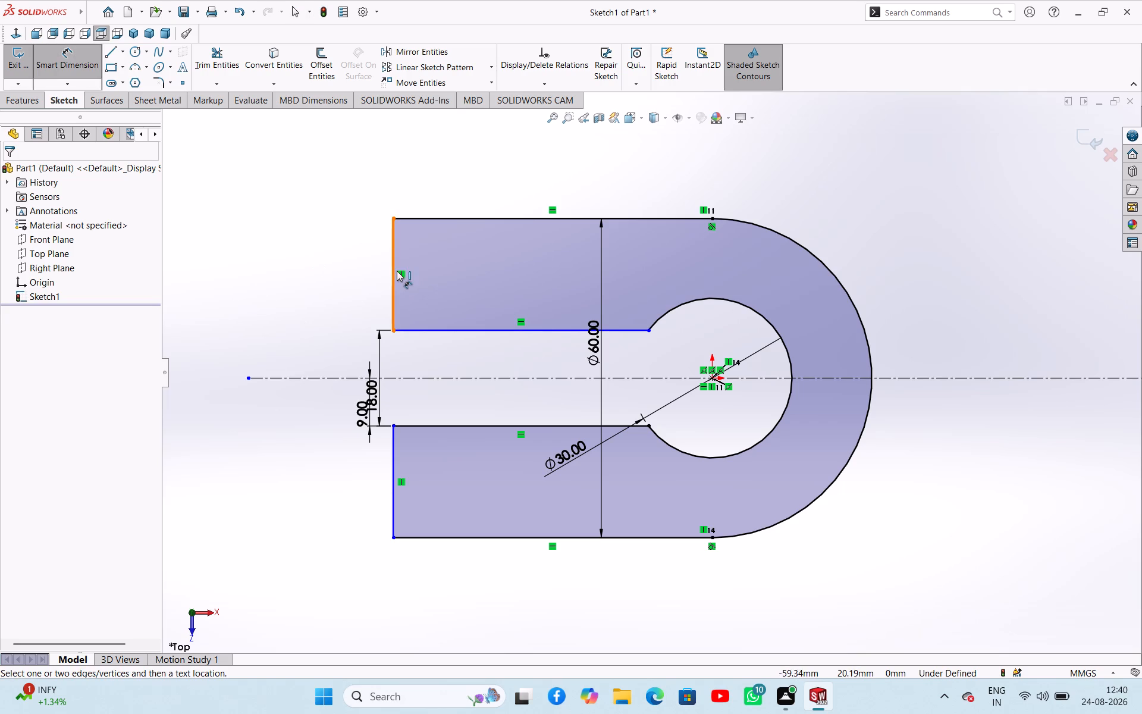
click(392, 268)
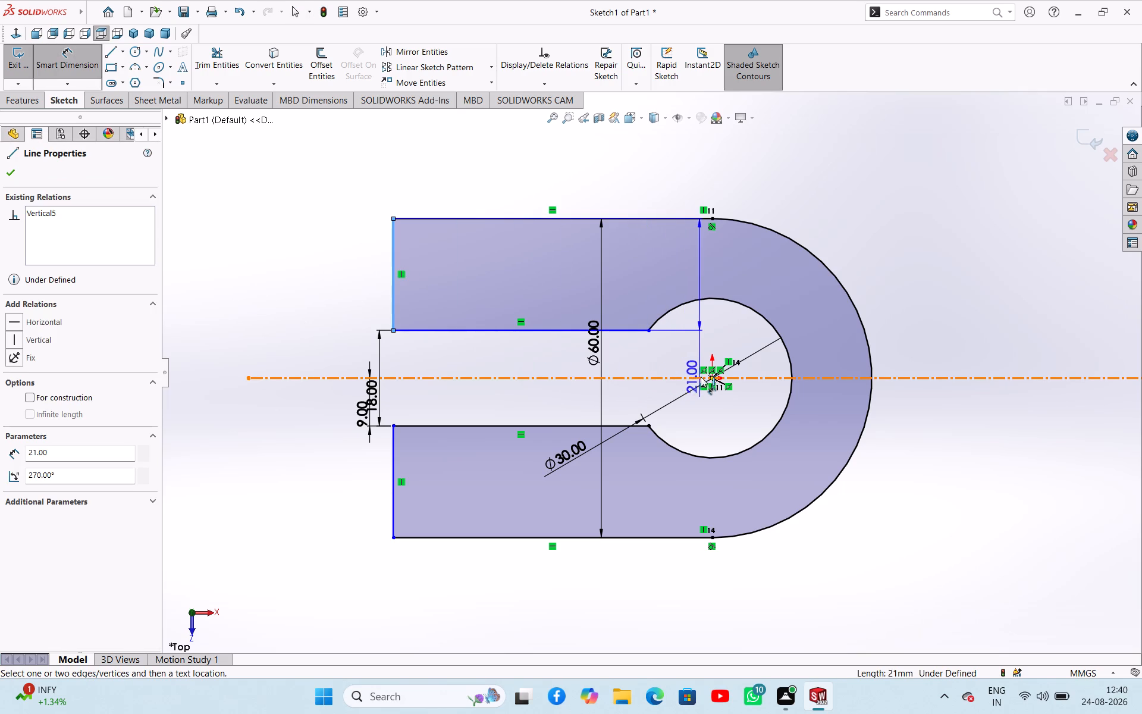
click(713, 377)
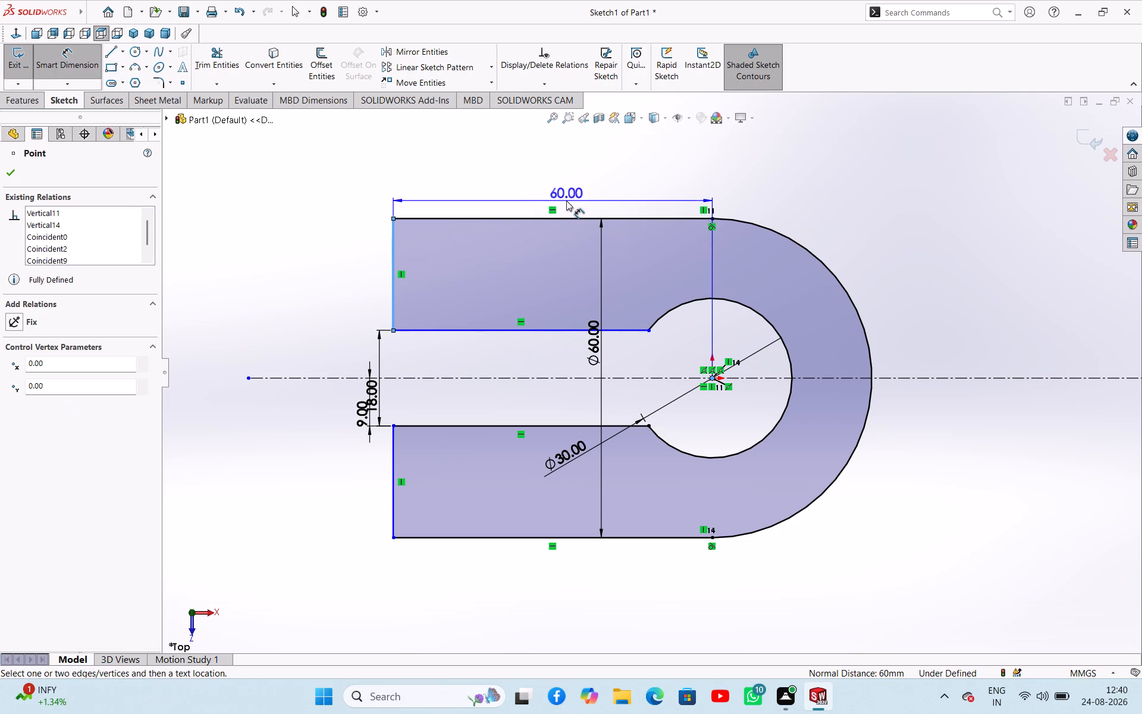
click(566, 201)
click(520, 182)
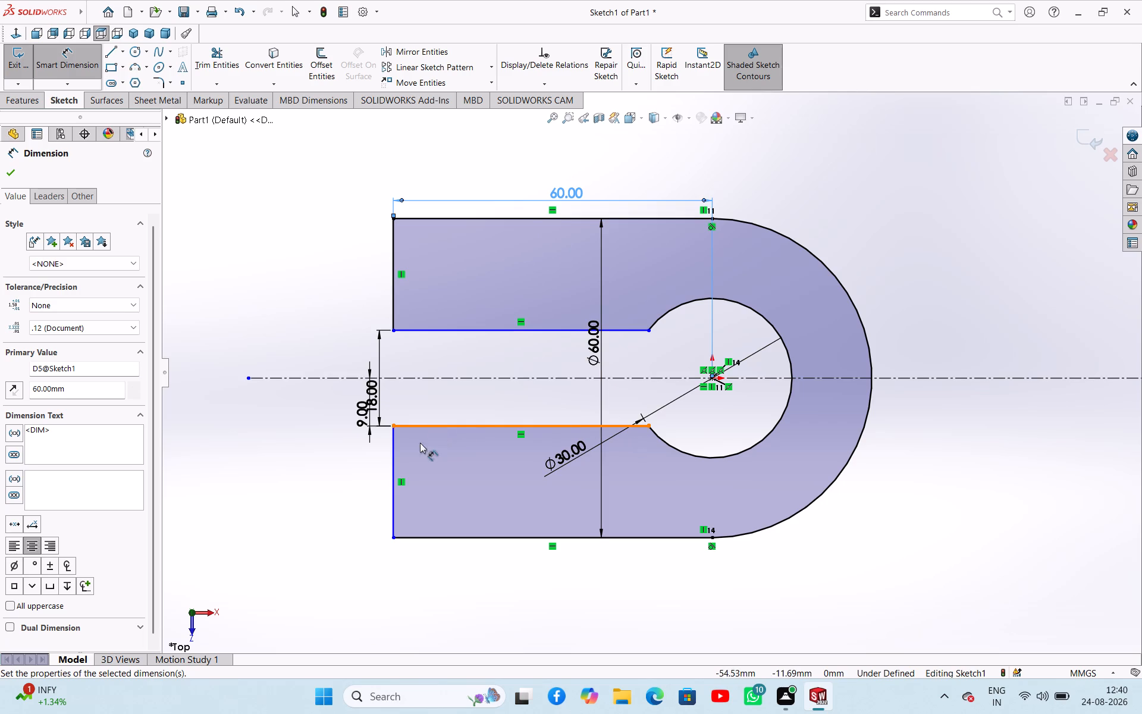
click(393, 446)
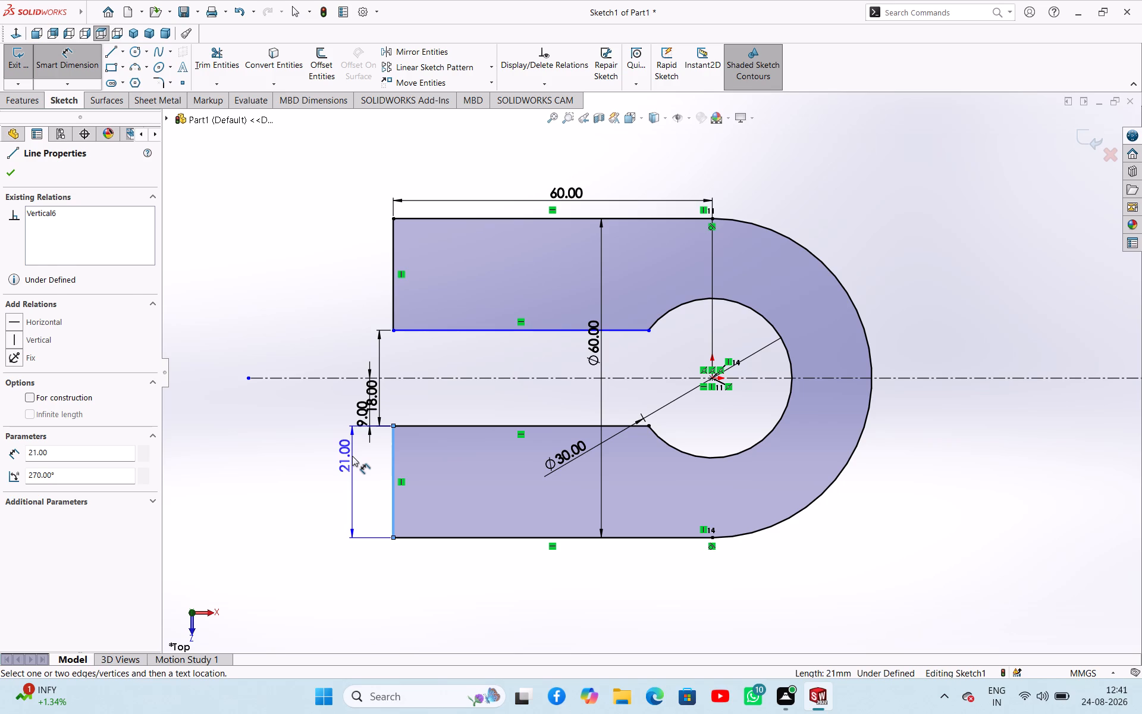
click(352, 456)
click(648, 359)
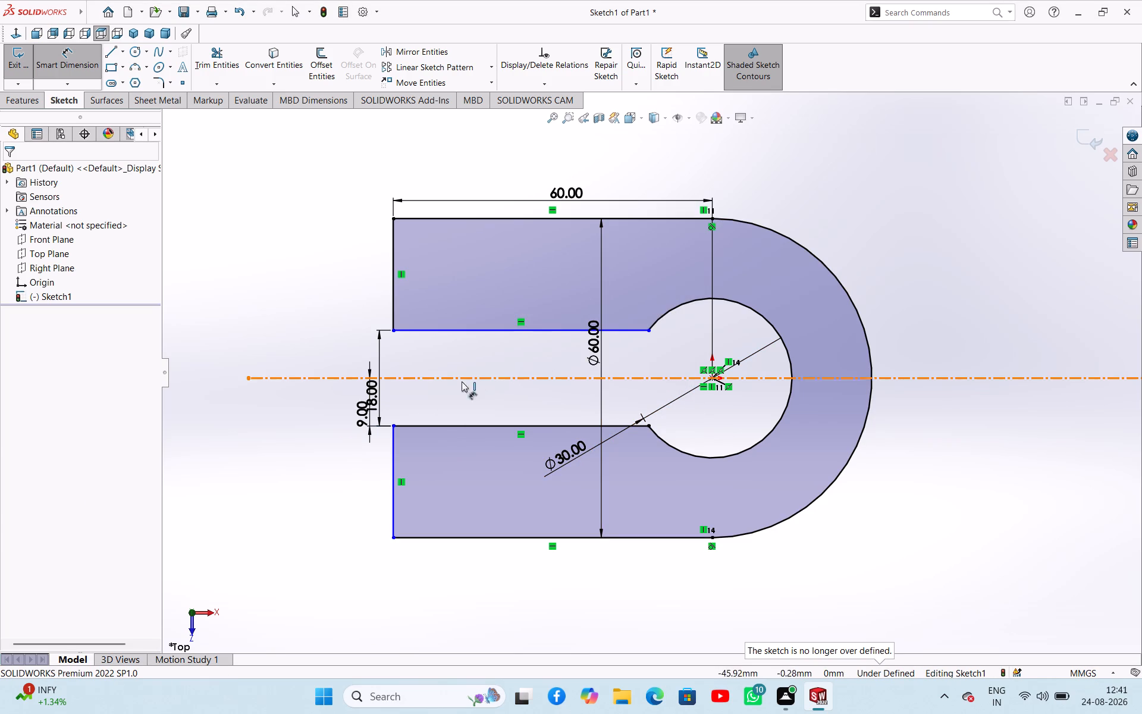
Dimension the slot's -Z line 9 mm from the horizontal centreline and exit the sketch.
click(451, 331)
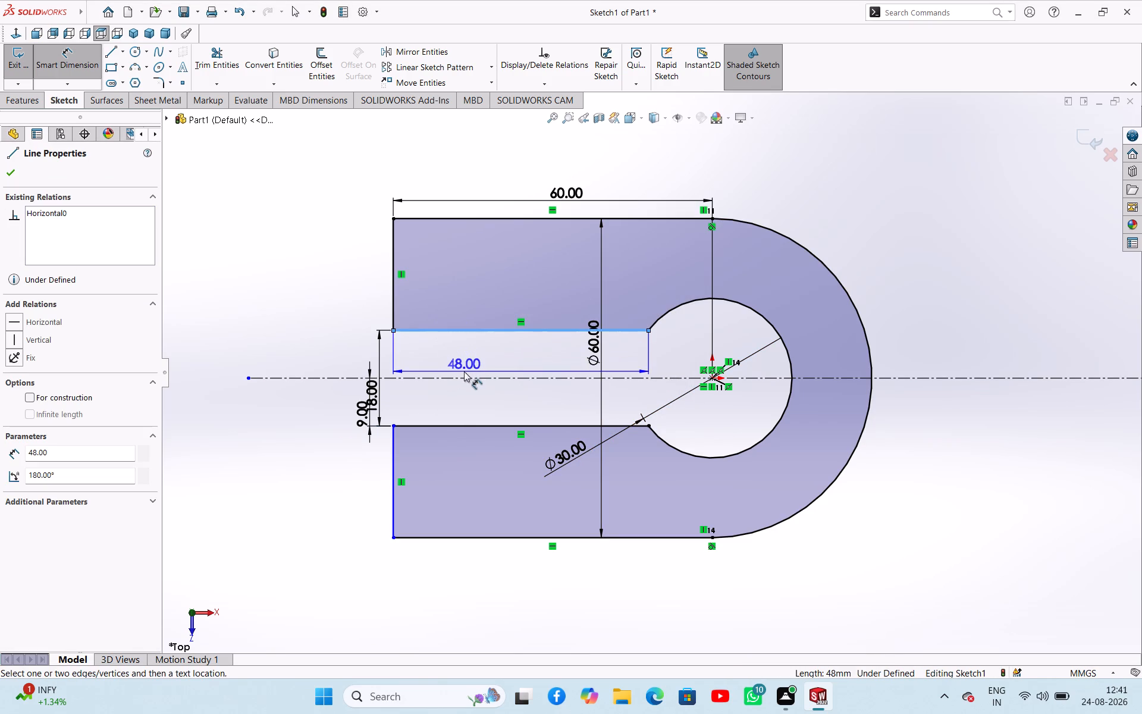
click(465, 376)
click(358, 334)
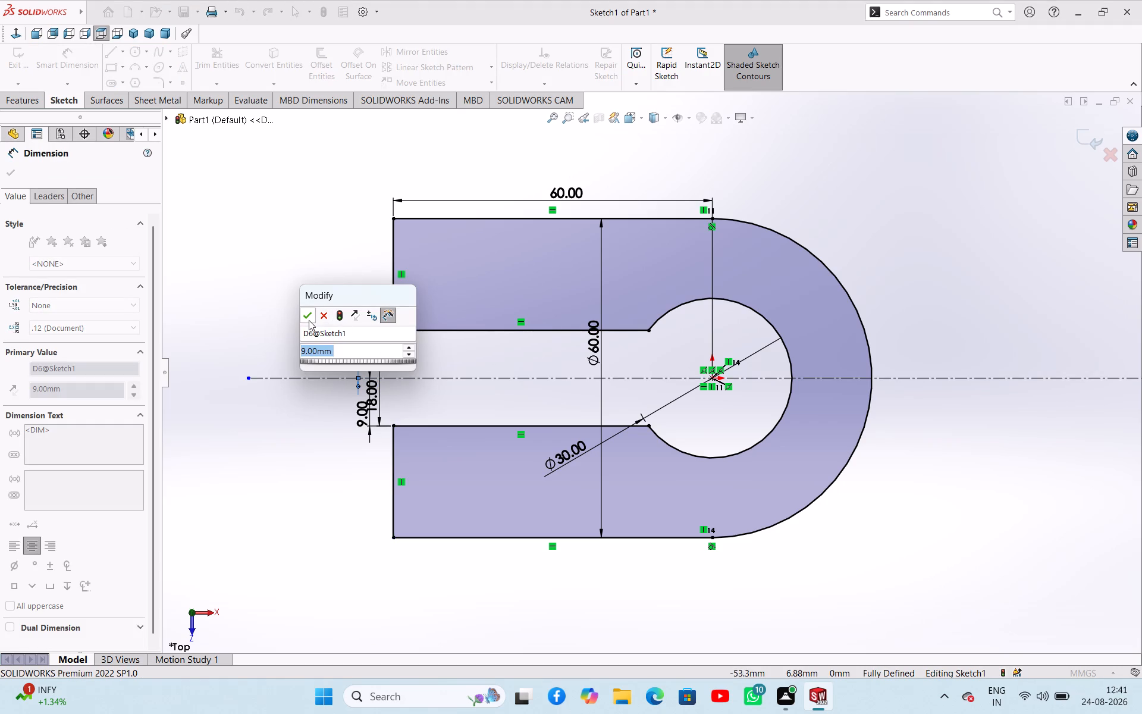
click(309, 320)
click(328, 449)
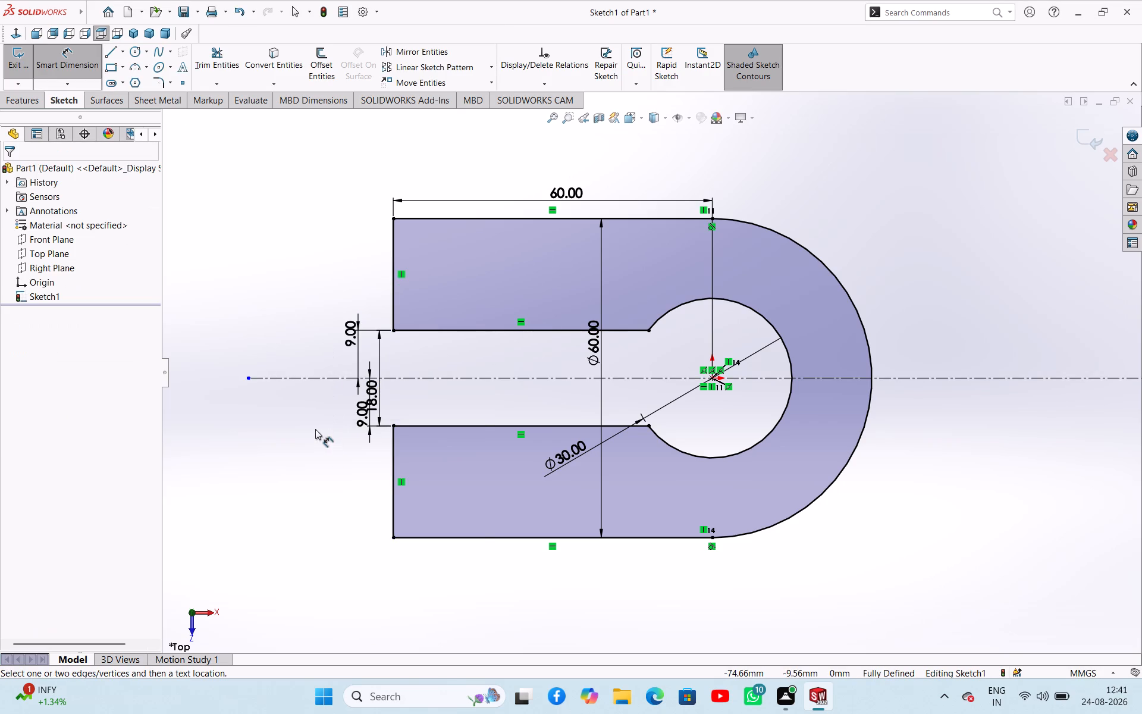
right_click(315, 429)
click(341, 461)
click(320, 300)
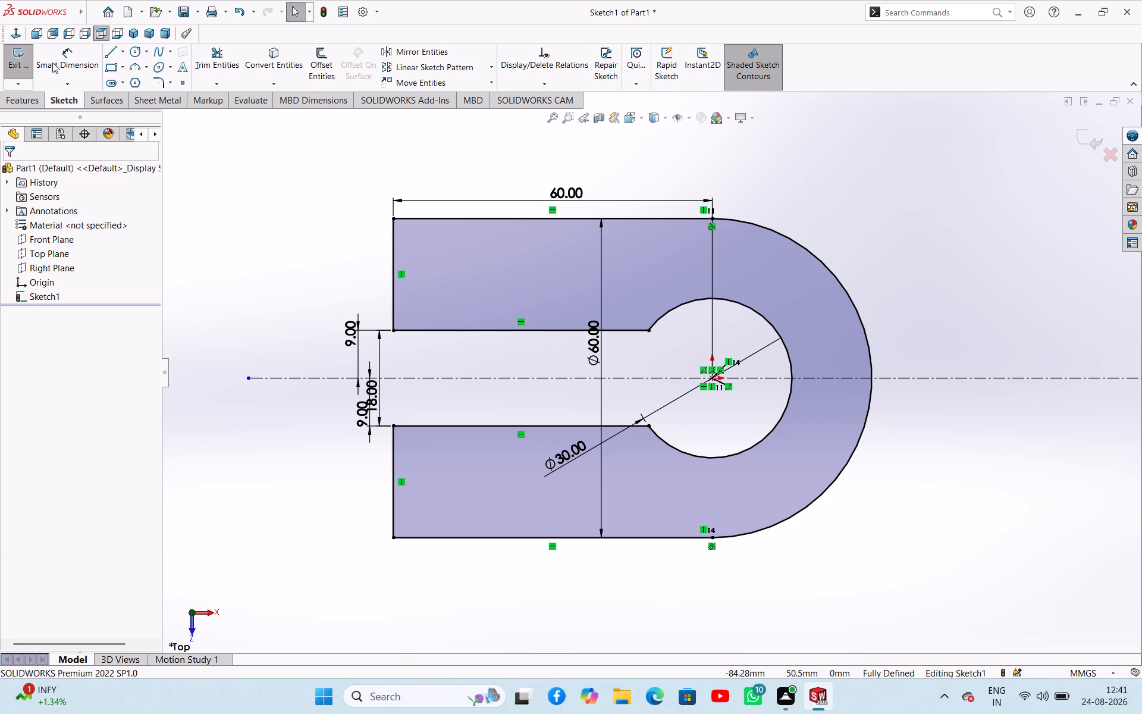
click(26, 64)
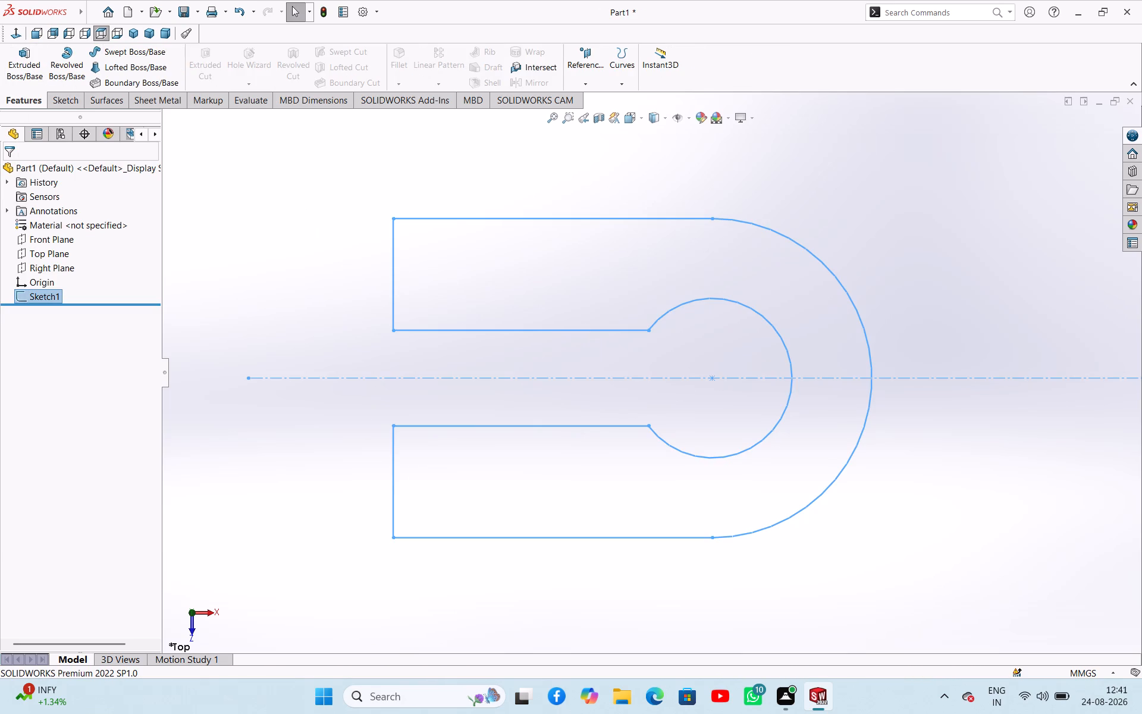
Extrude the U-shaped profile 45 mm with the Mid Plane end condition.
click(18, 59)
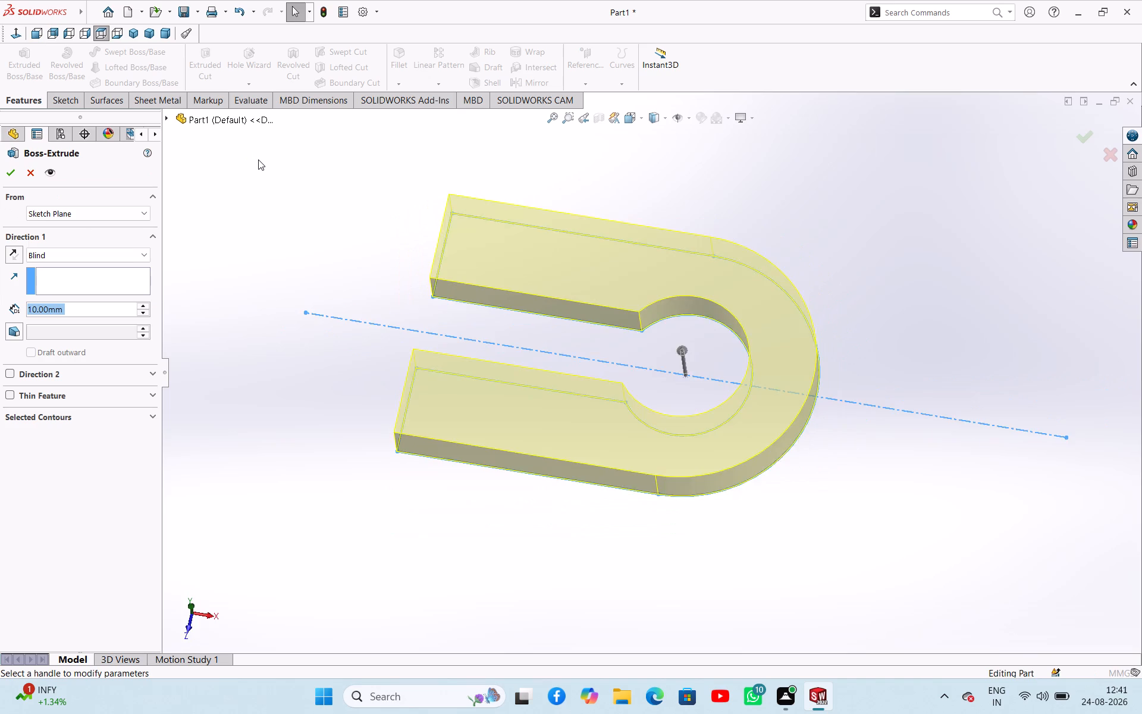
click(64, 253)
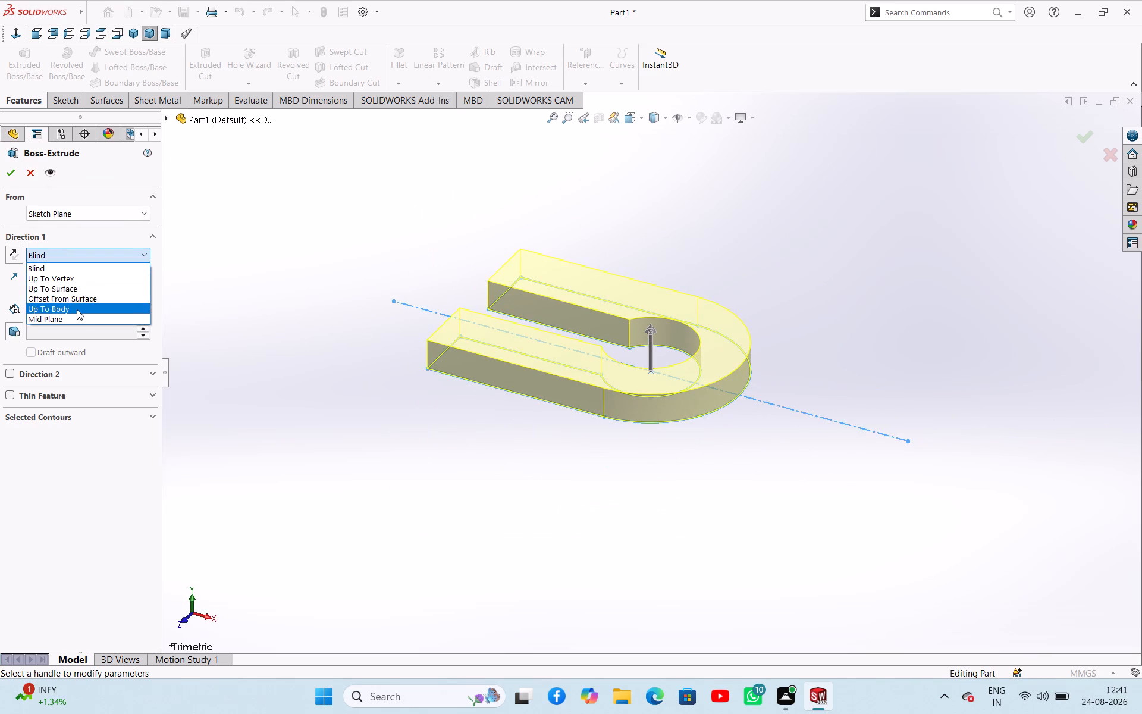
click(77, 314)
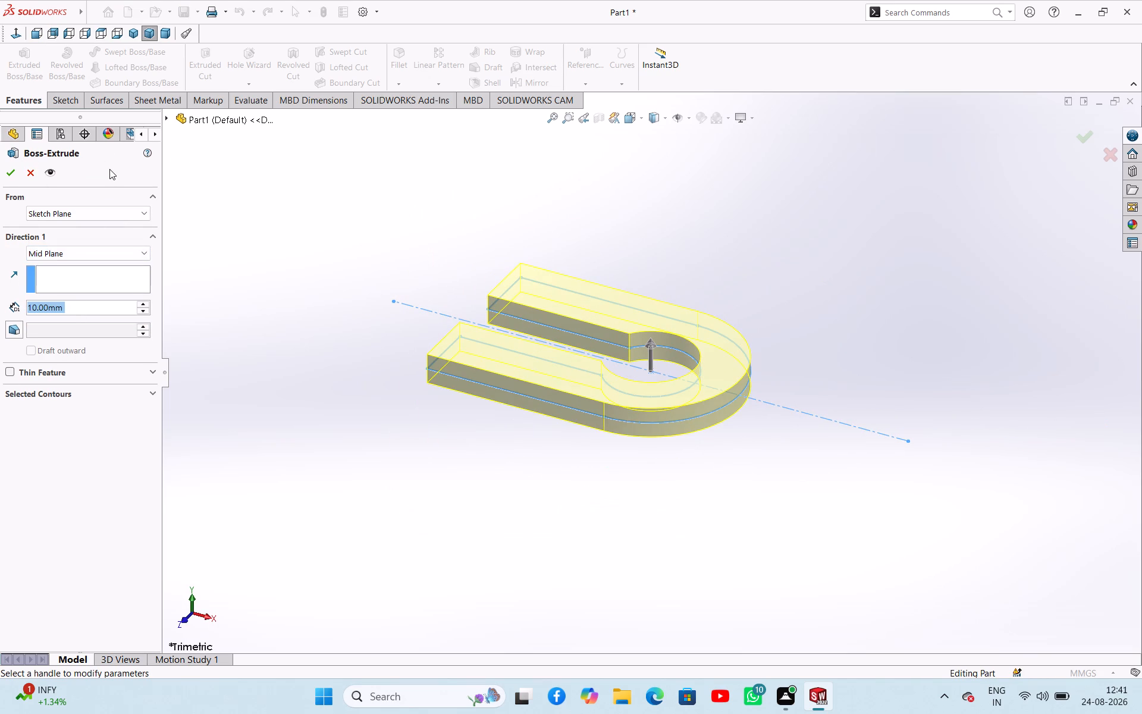
text(45)
key(Return)
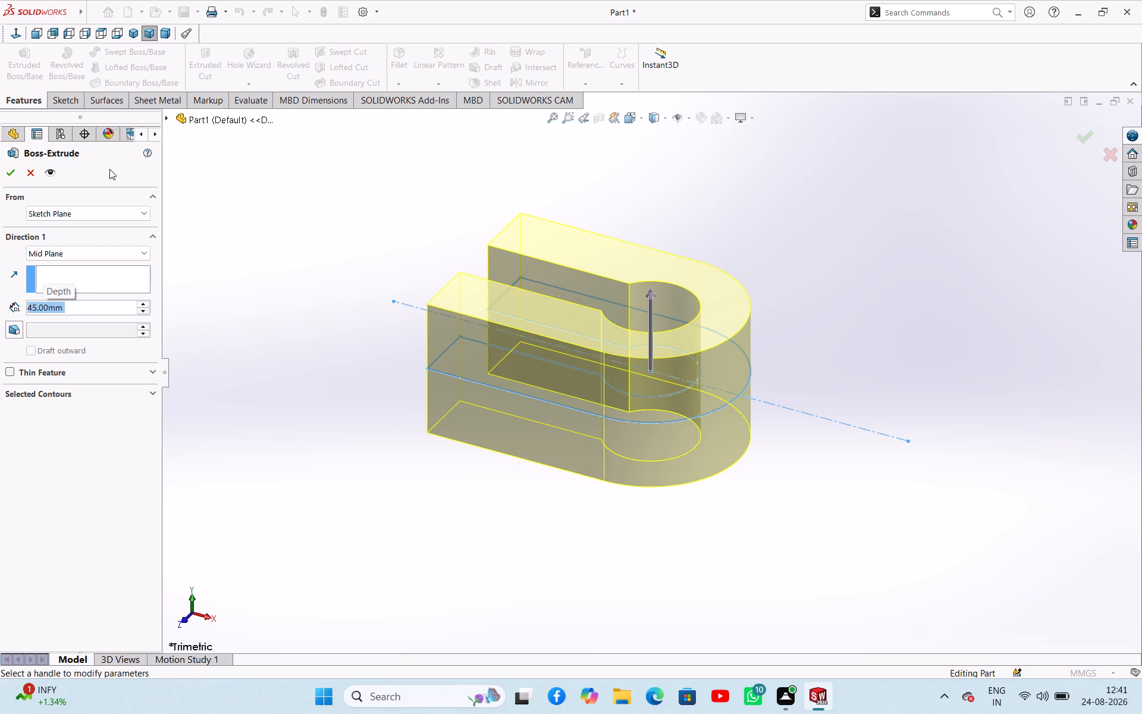
click(12, 173)
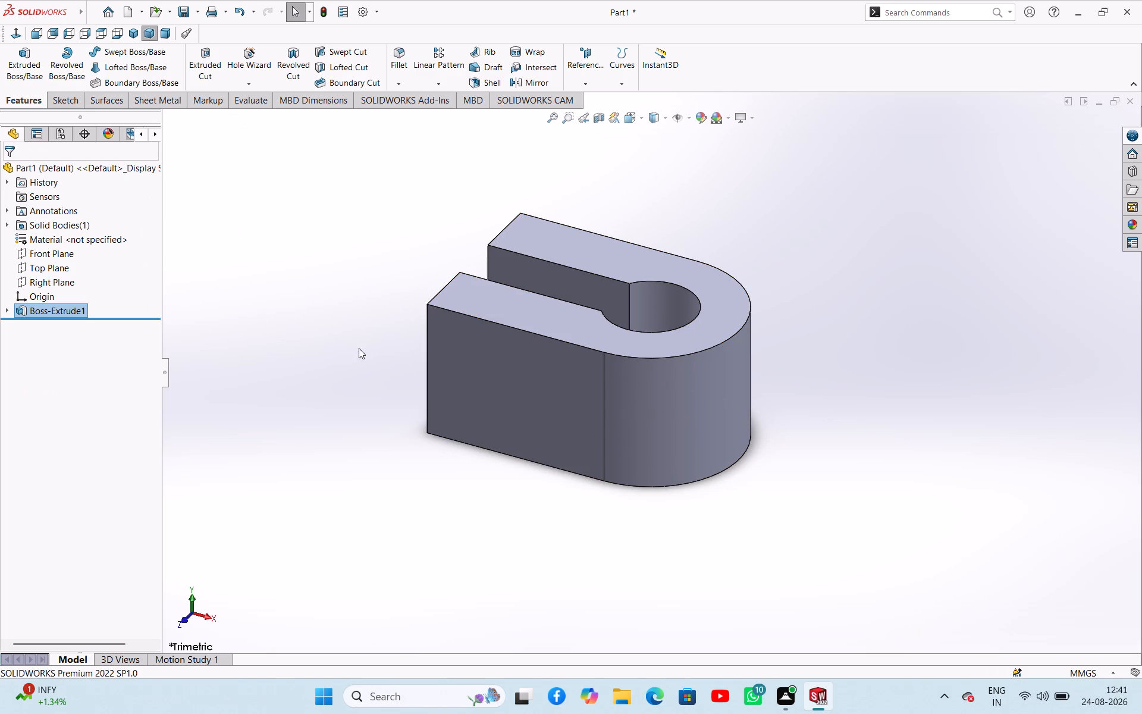
Sketch a circle about 11.7 mm in diameter on the +Z arm's flat outer face, level with the origin and about 43 mm towards -X.
click(485, 390)
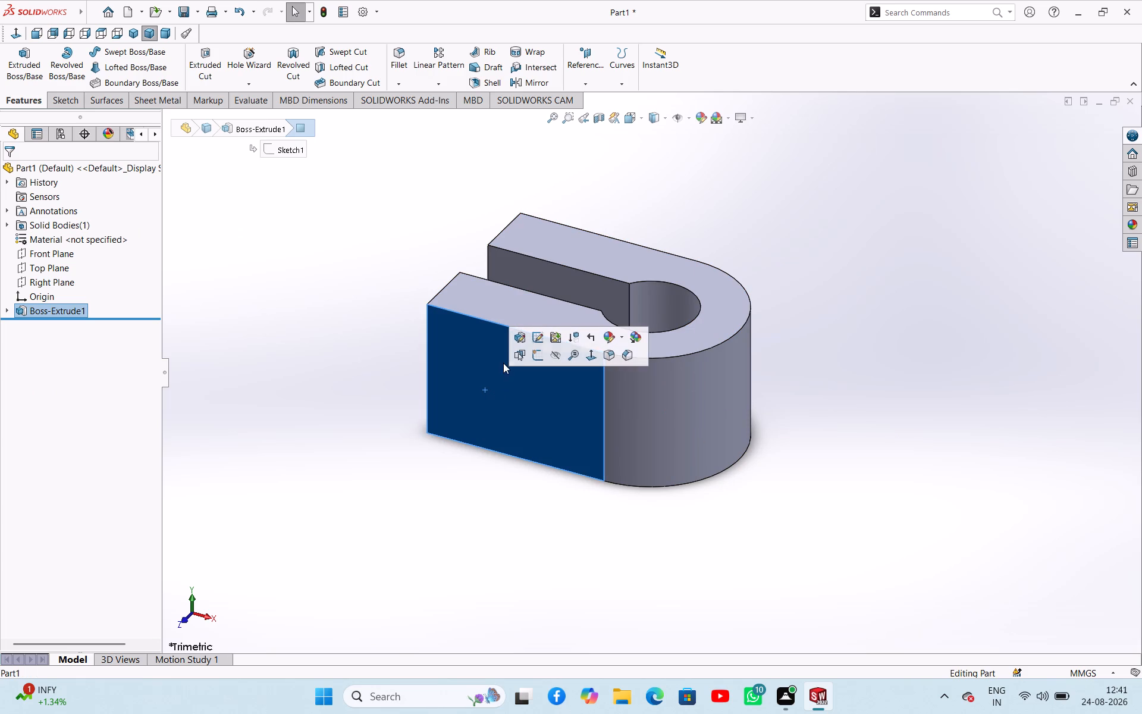
click(535, 362)
click(267, 326)
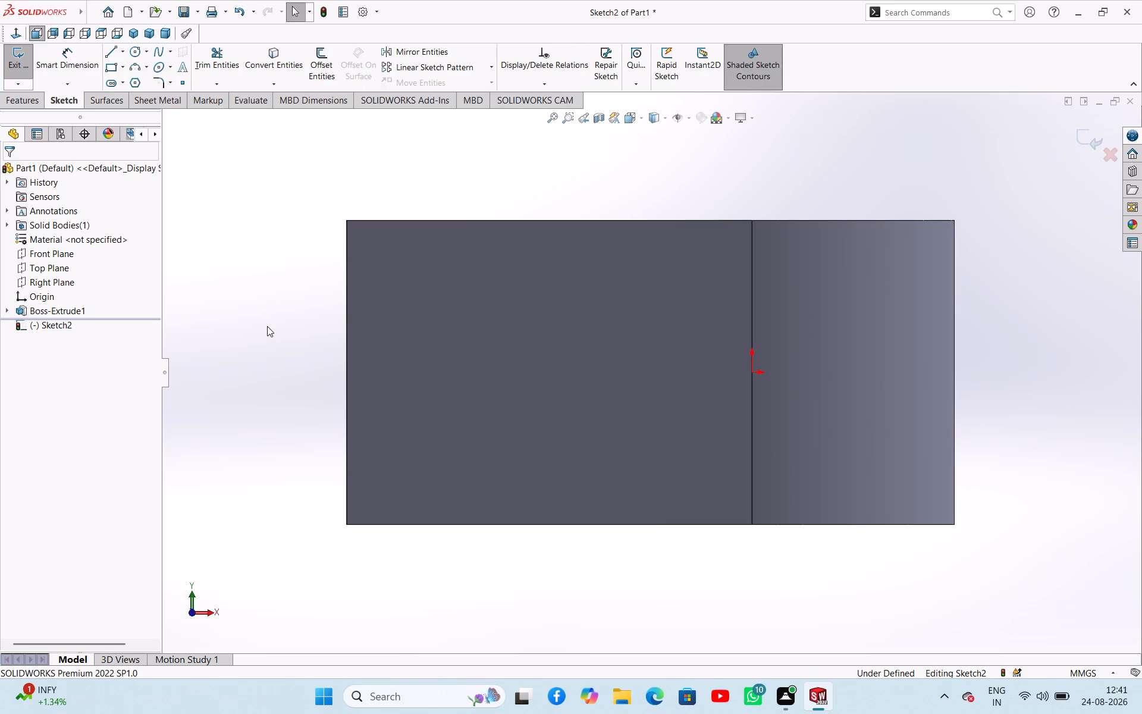
click(137, 55)
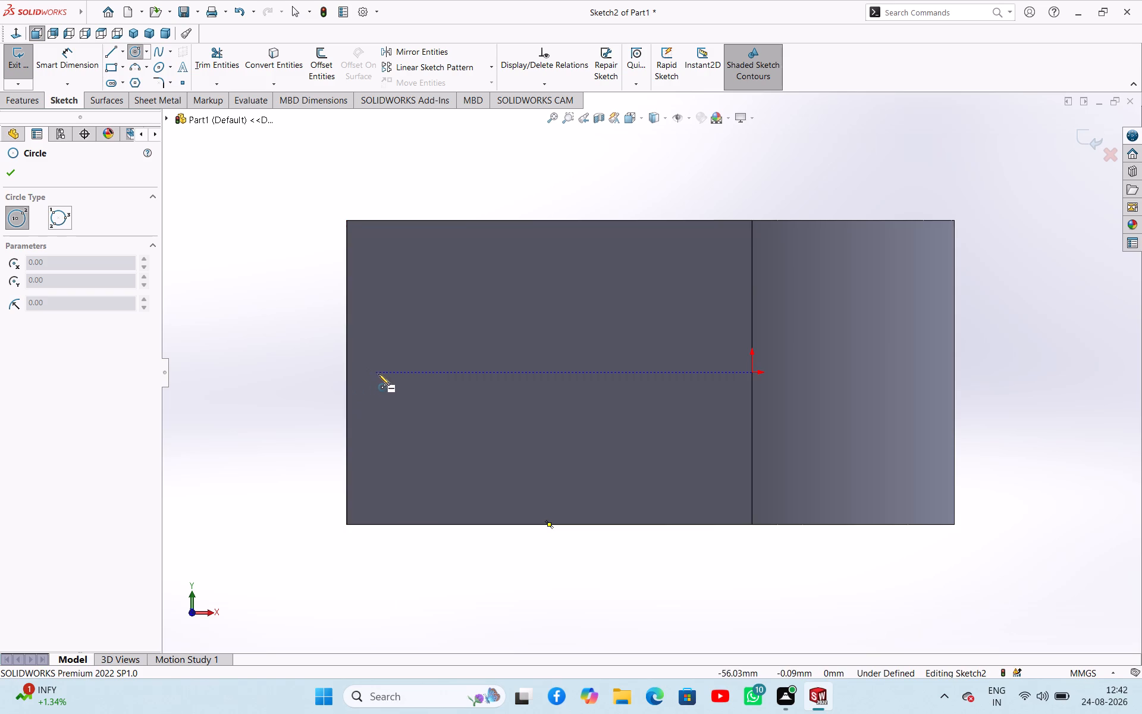
click(461, 376)
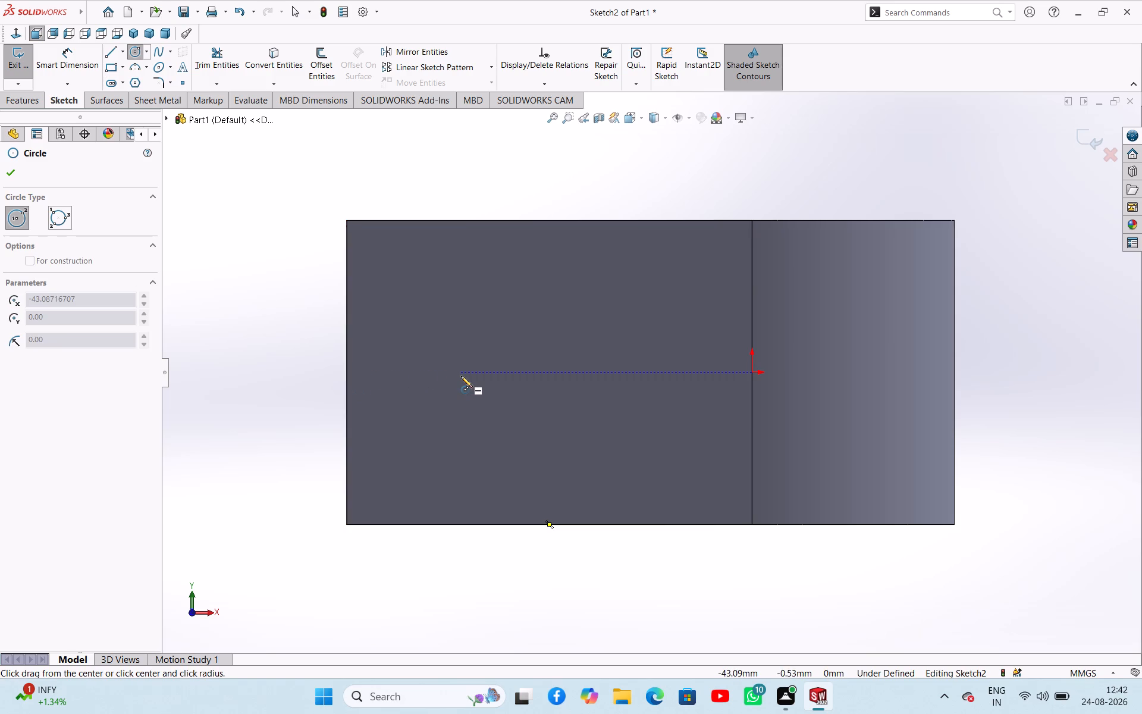
click(472, 411)
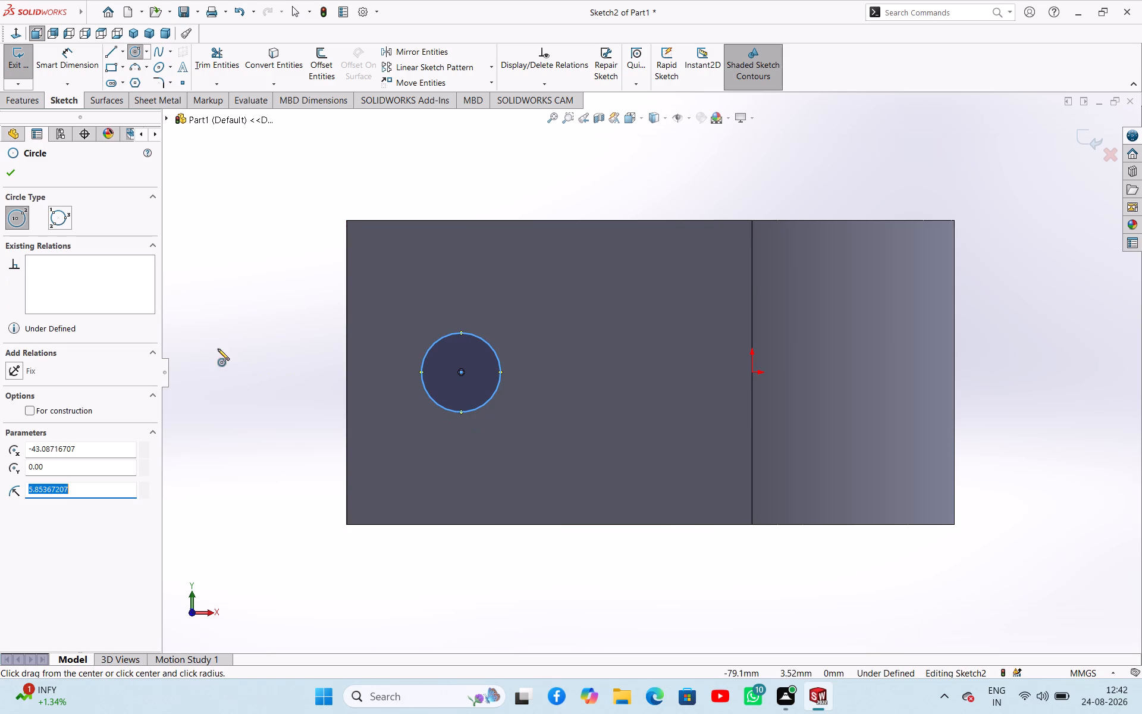
right_click(218, 349)
click(232, 356)
Dimension the circle's centre 22.5 mm from the face's bottom edge and 24 mm from the arm's end edge.
right_drag(245, 380, 245, 267)
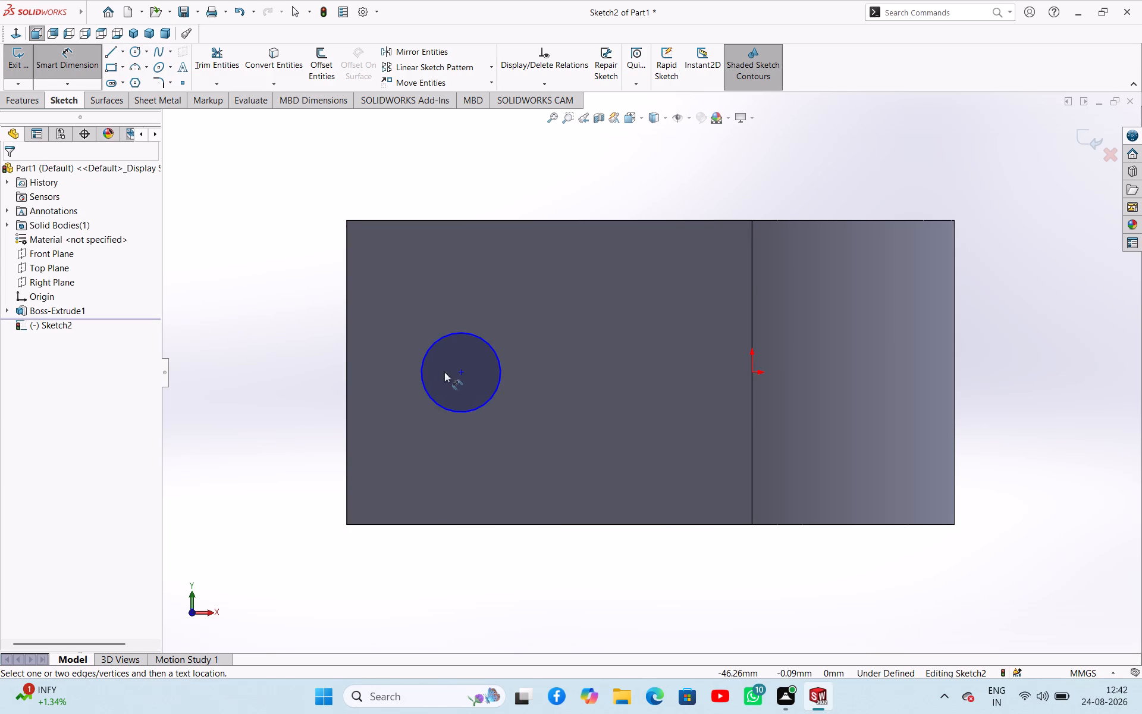
click(462, 373)
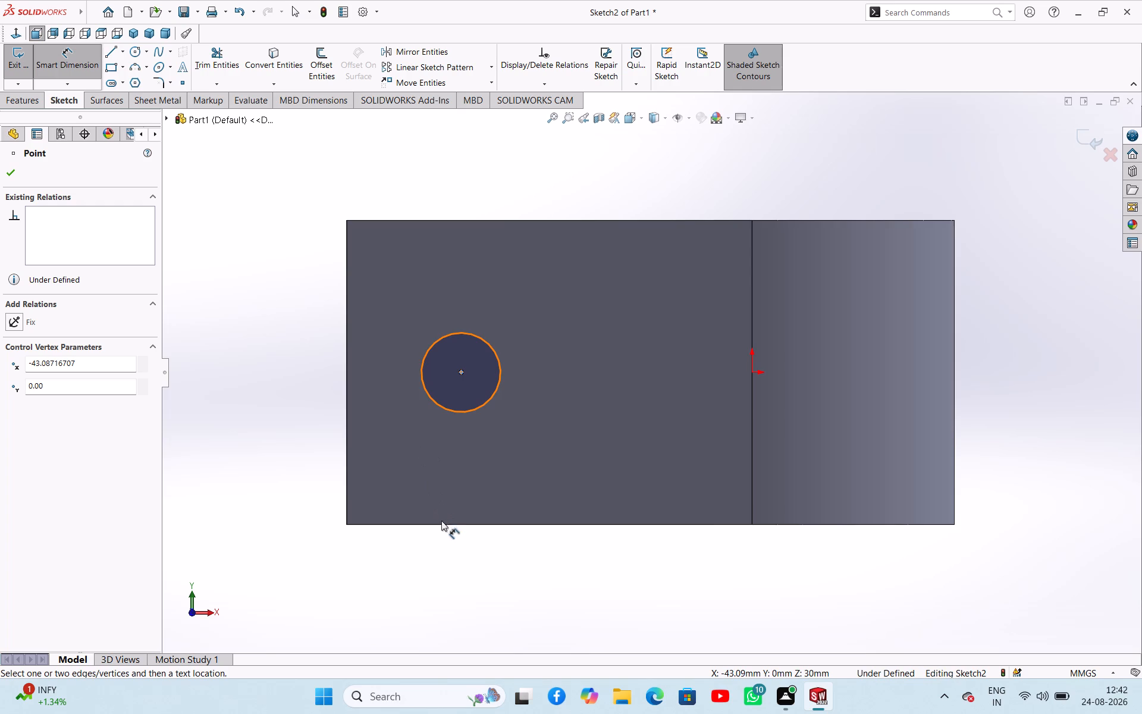
click(442, 525)
click(305, 448)
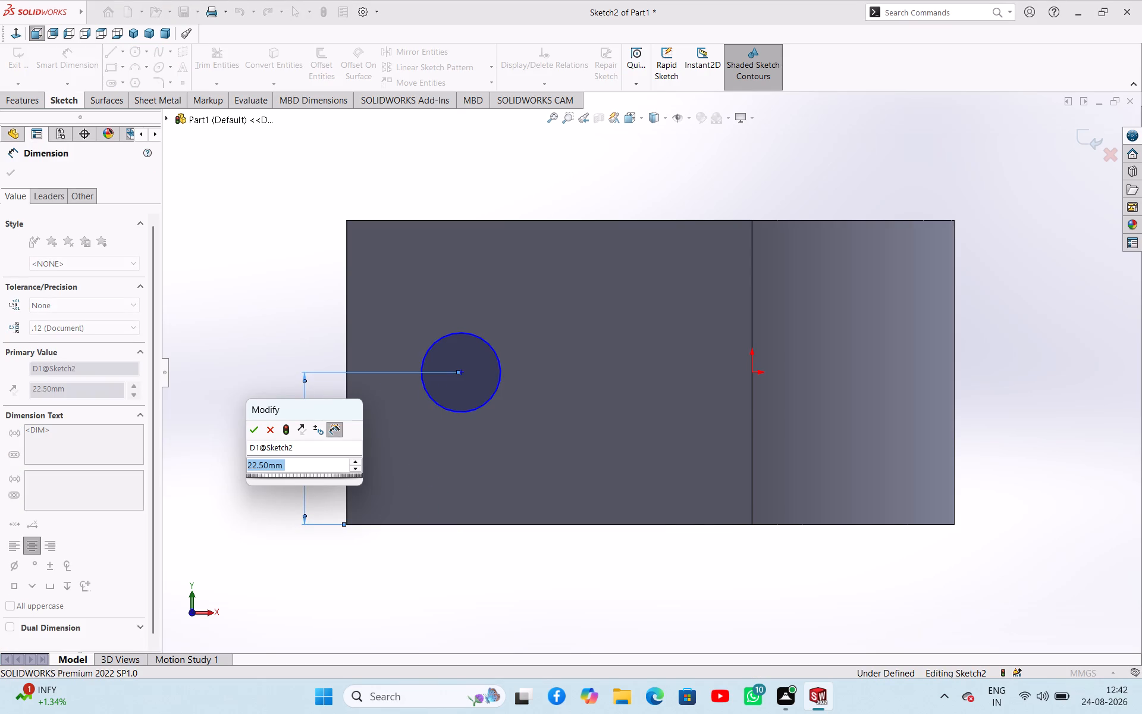
click(256, 428)
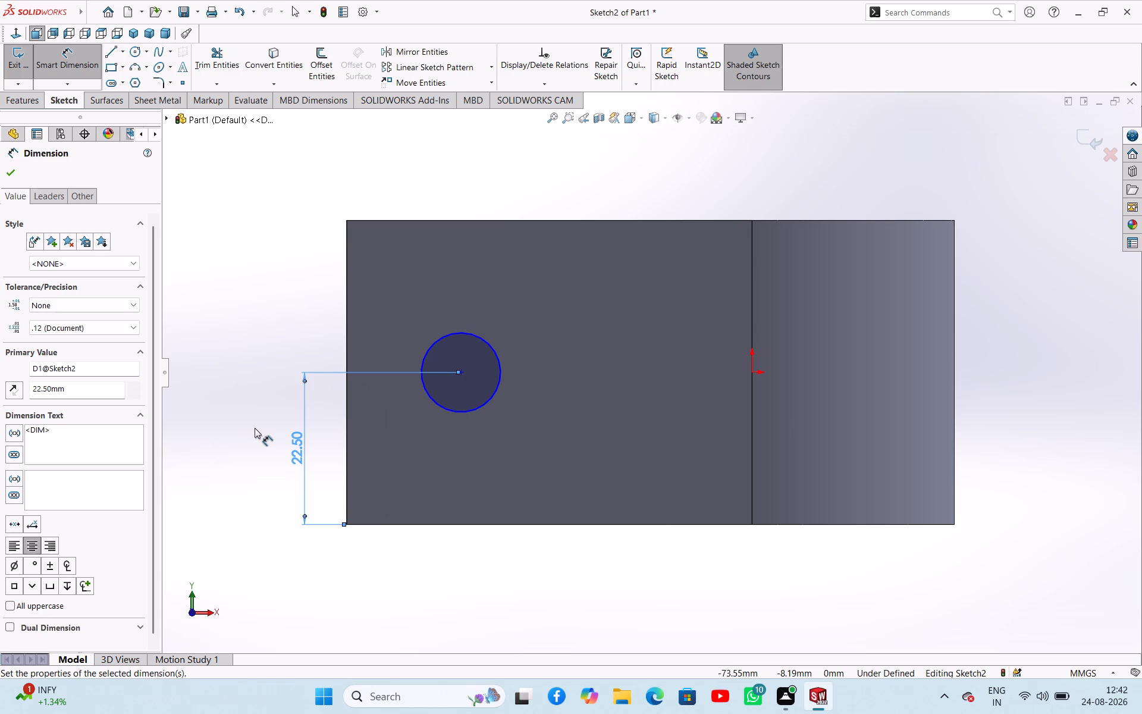
click(462, 372)
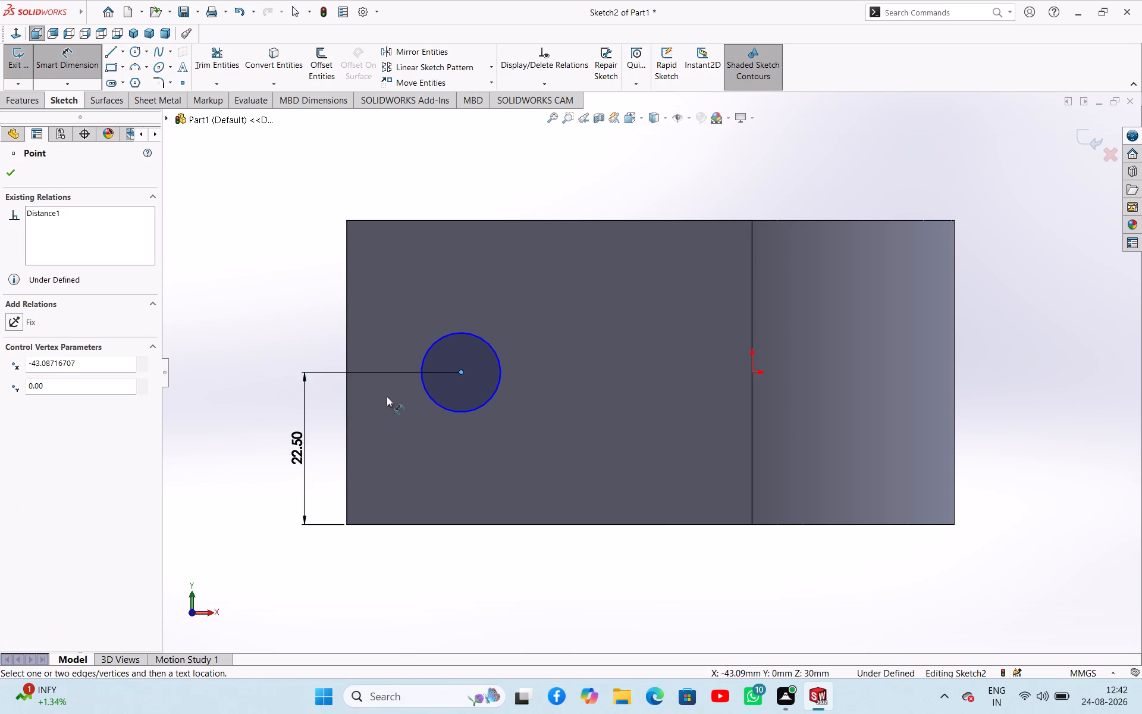
click(347, 384)
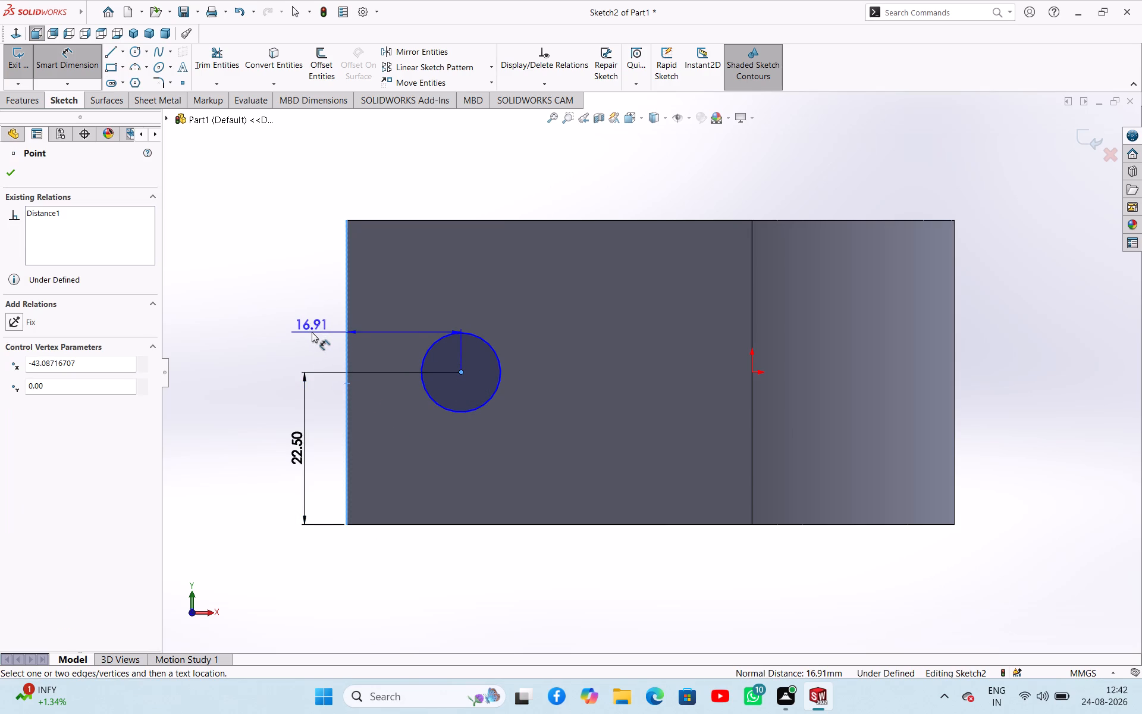
click(312, 332)
text(24)
key(Return)
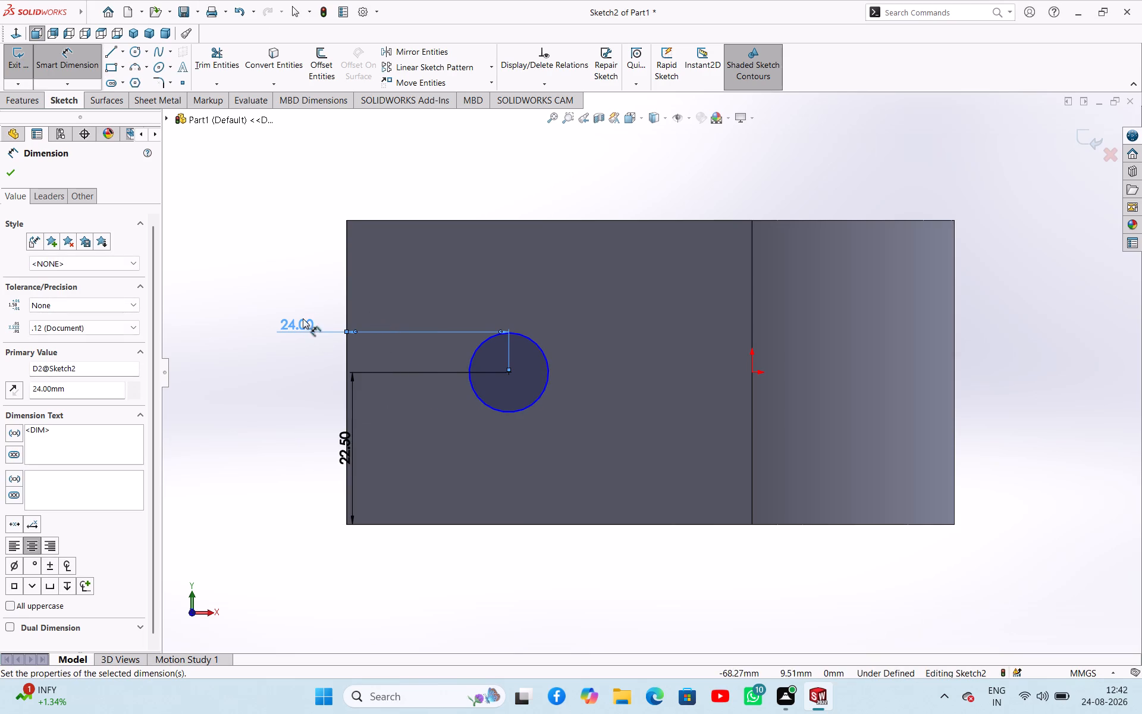
Dimension the circle's diameter as 12 mm and exit the sketch.
click(475, 351)
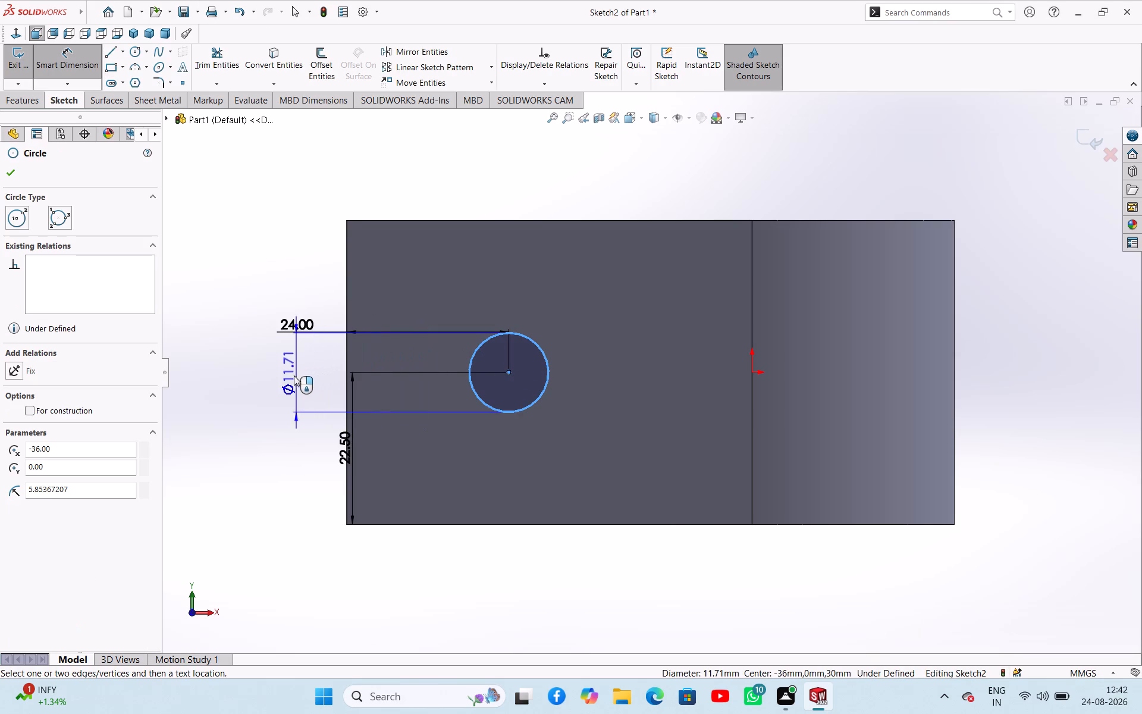
click(291, 378)
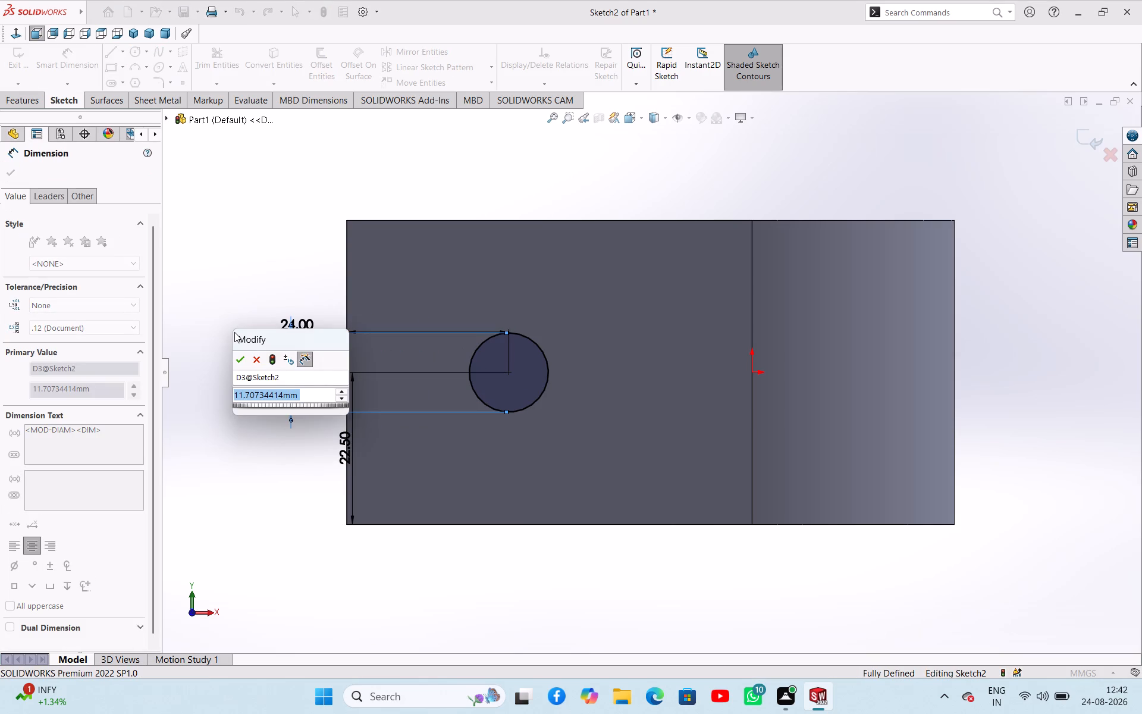
text(12)
key(Return)
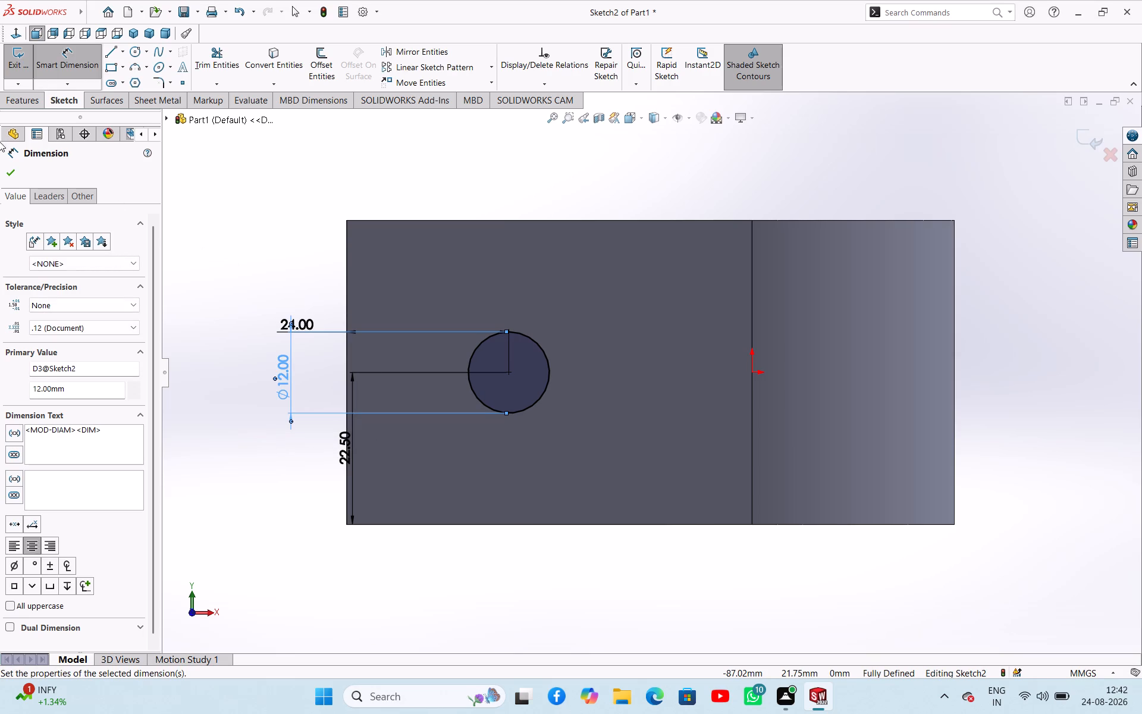
click(15, 173)
click(27, 67)
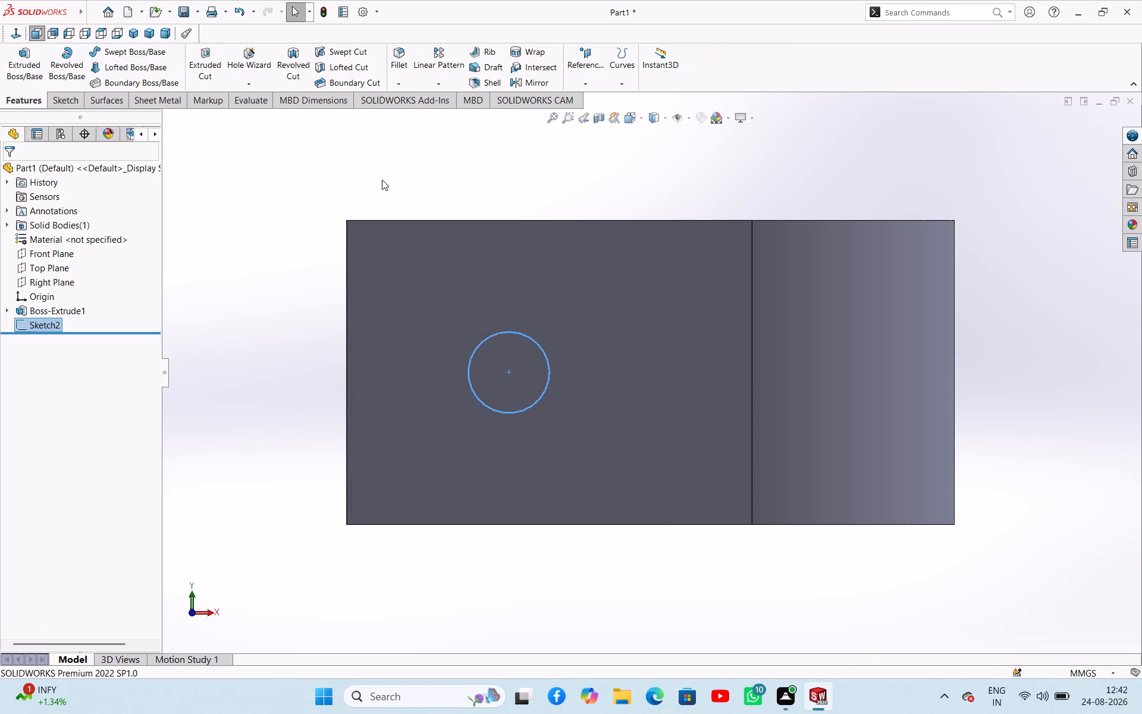
Cut-extrude the 12 mm circle with a Blind depth of 84 mm through both arms.
middle_drag(372, 176, 357, 308)
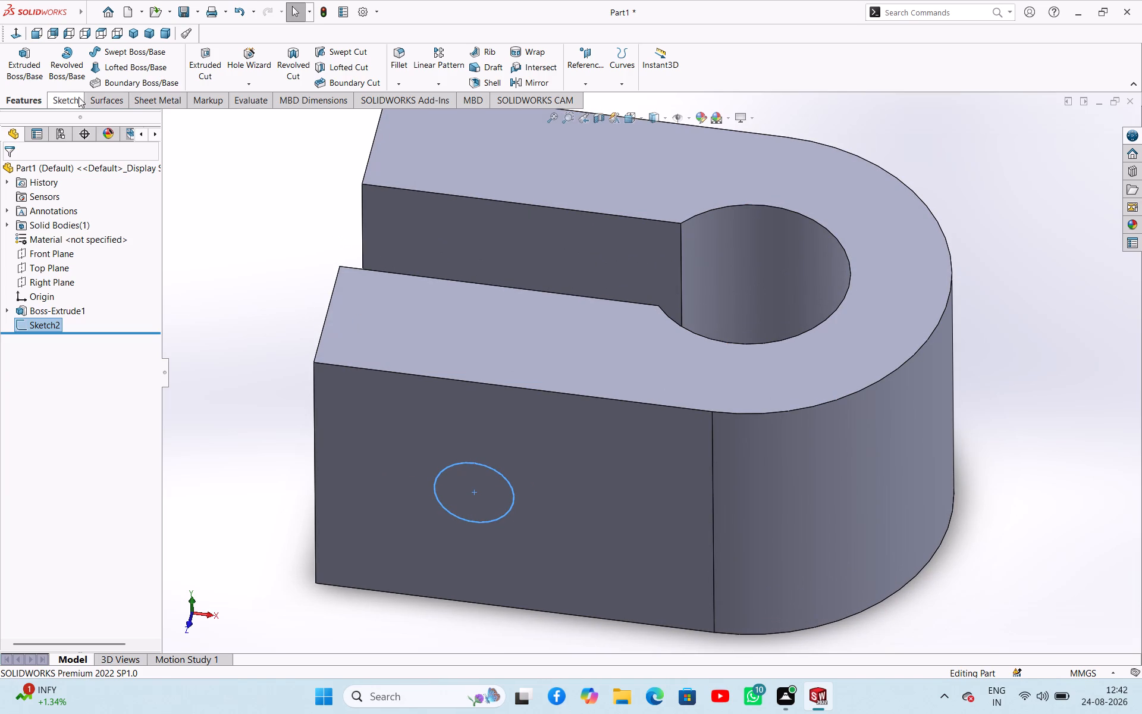
click(192, 61)
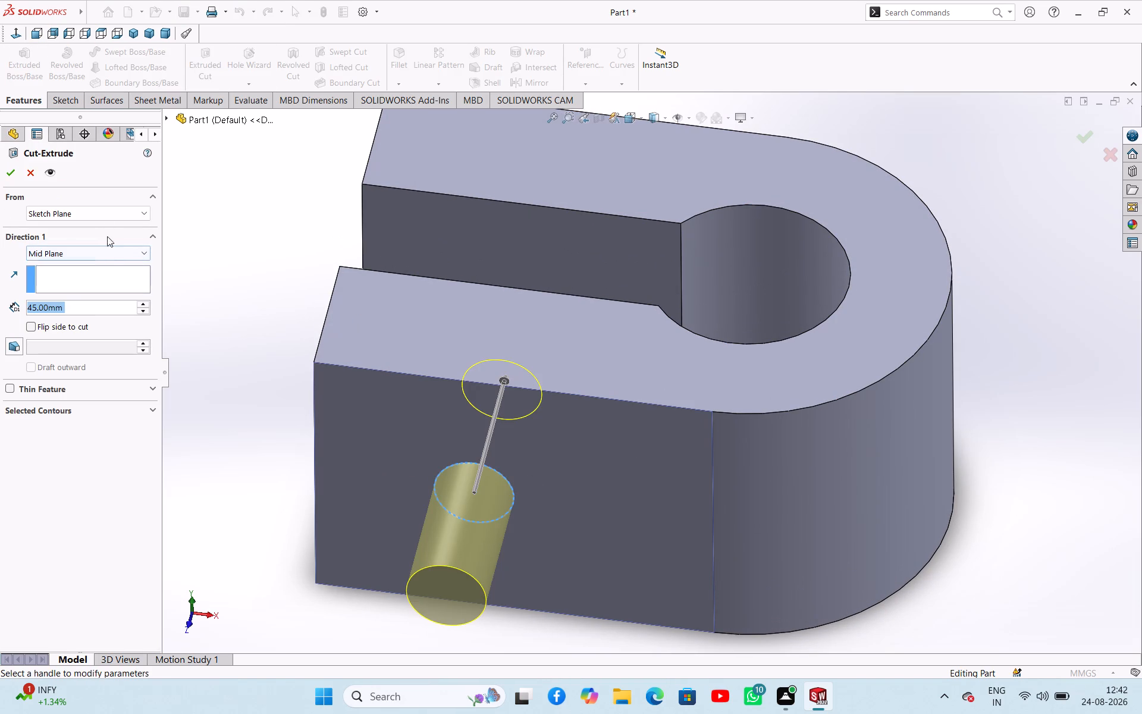
click(113, 256)
click(101, 270)
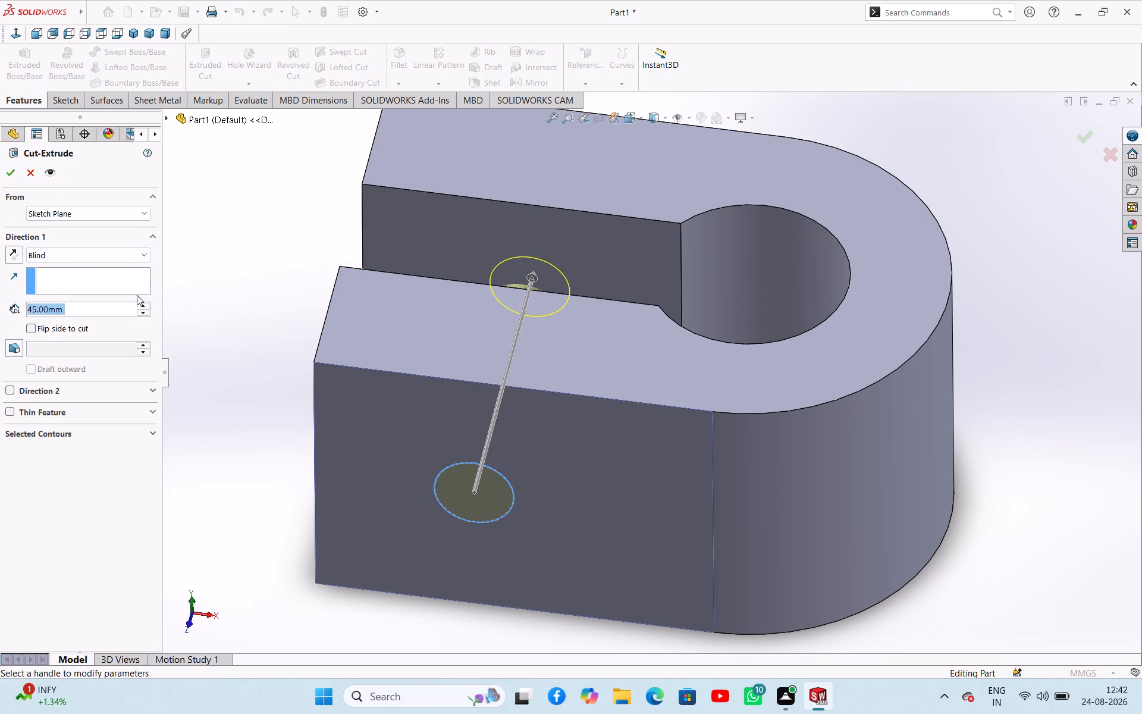
drag(538, 277, 634, 121)
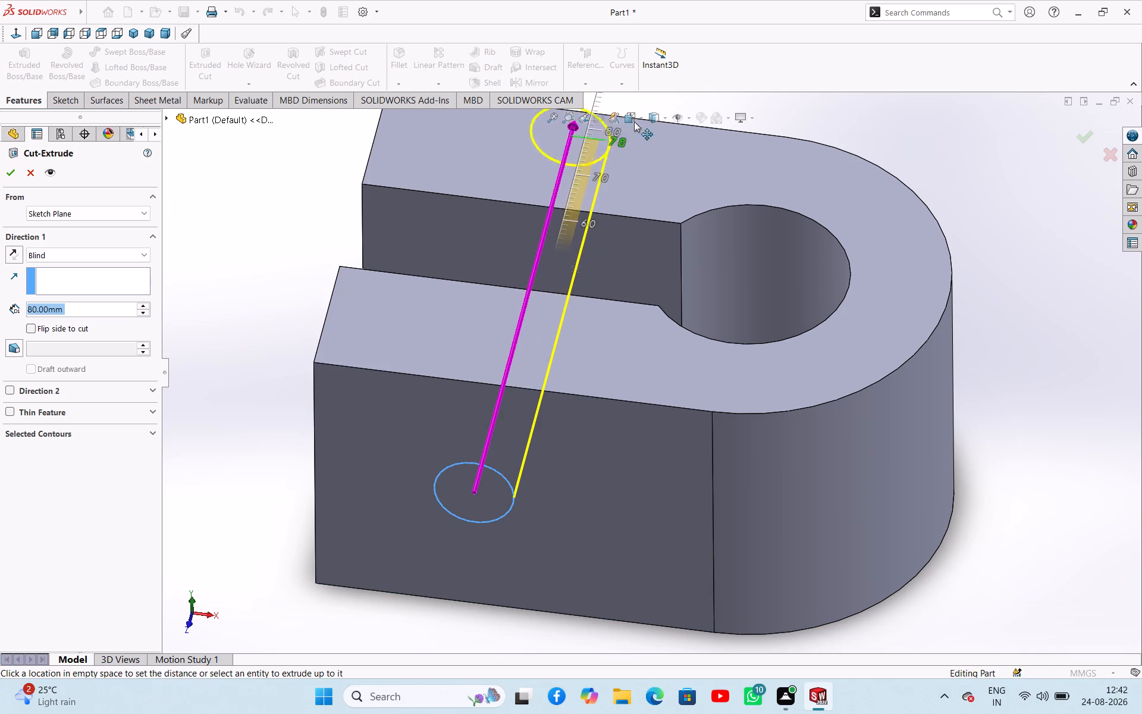
drag(634, 121, 638, 115)
middle_drag(533, 214, 528, 422)
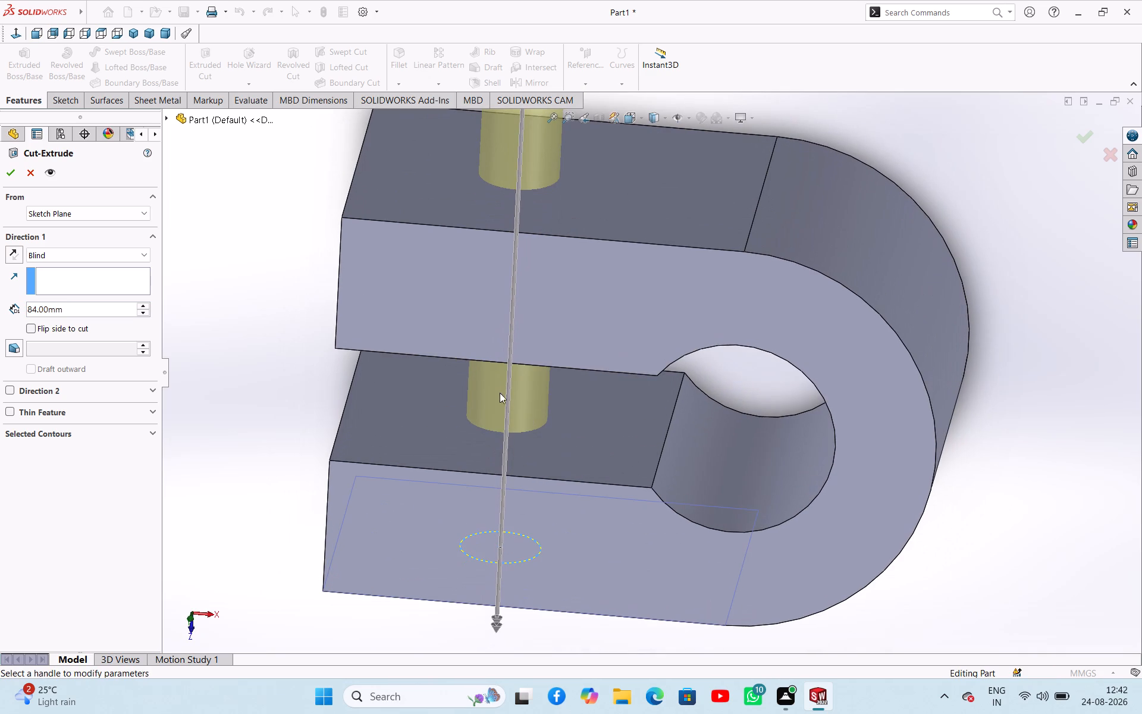
click(10, 173)
click(243, 245)
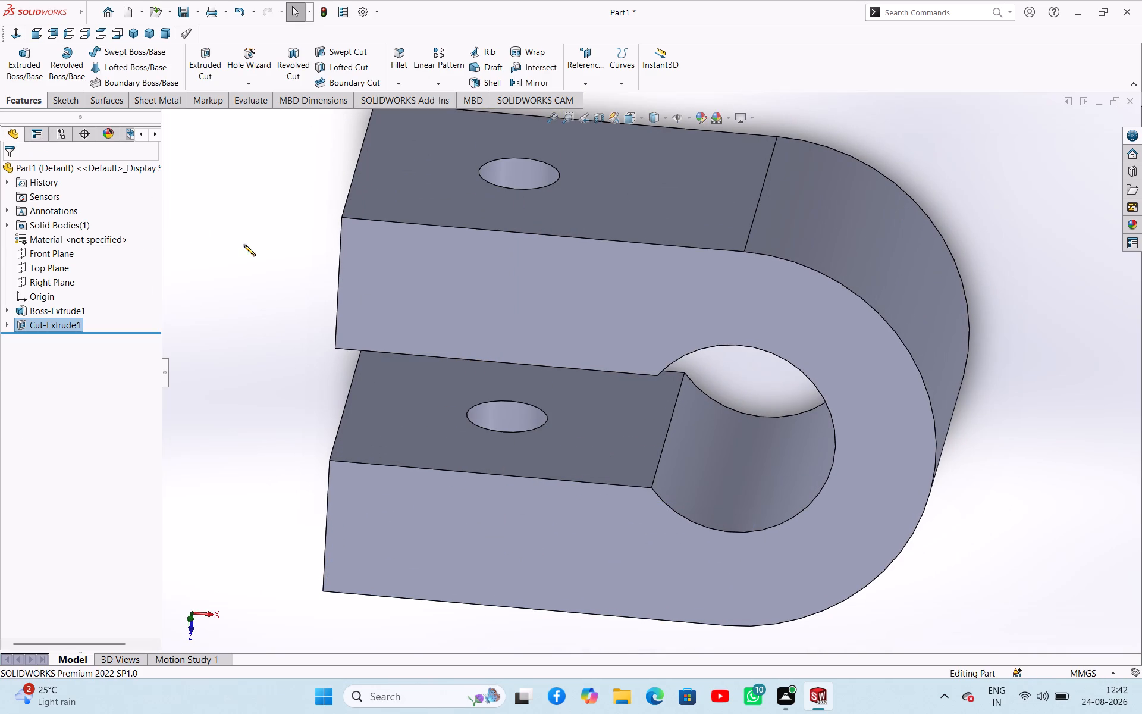
On the +Z arm's flat outer face, sketch a circle about 16.9 mm in diameter concentric with the 12 mm hole.
middle_drag(300, 281, 310, 141)
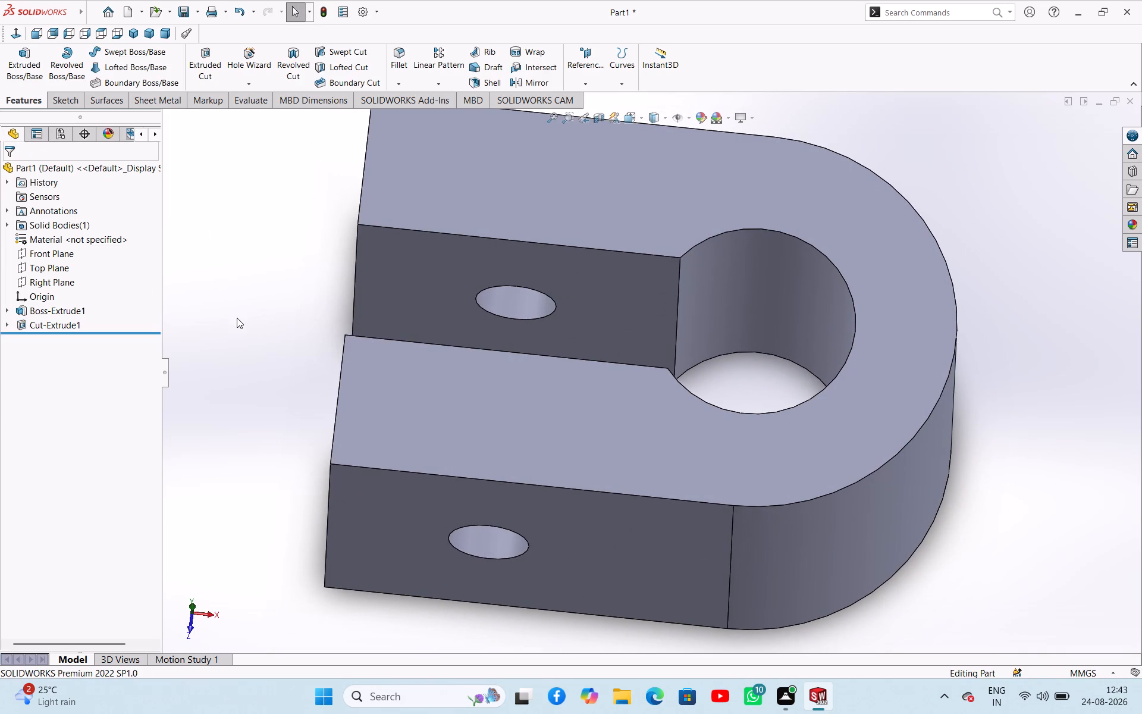
middle_drag(237, 318, 252, 223)
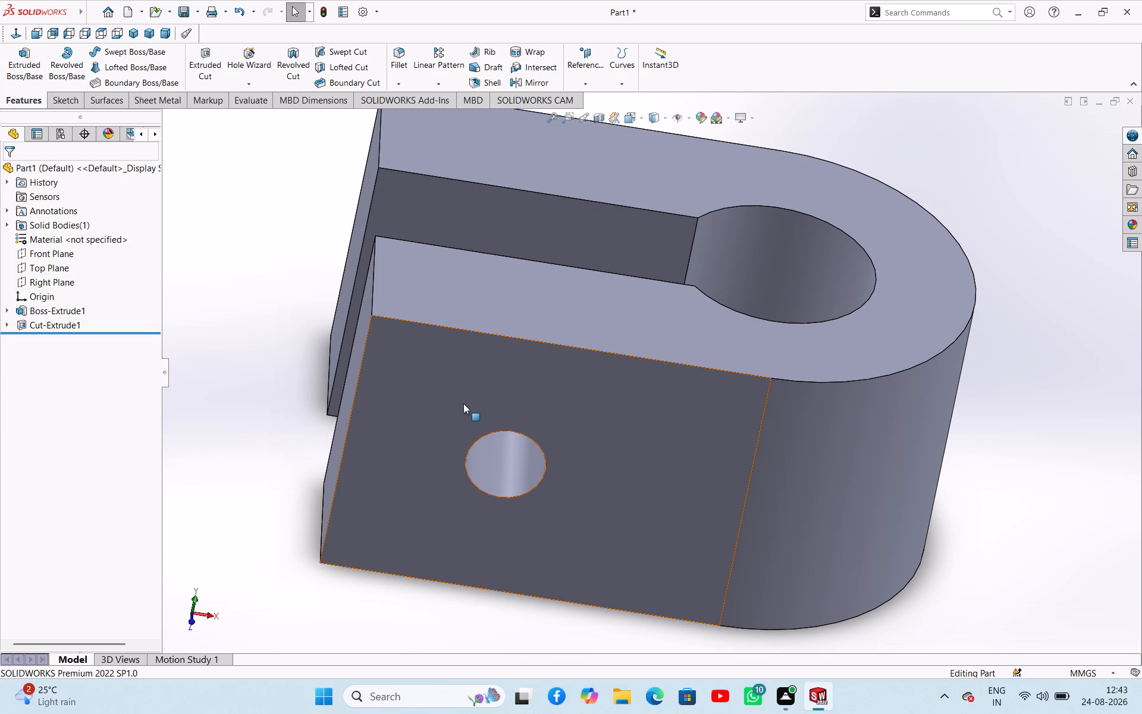
click(464, 401)
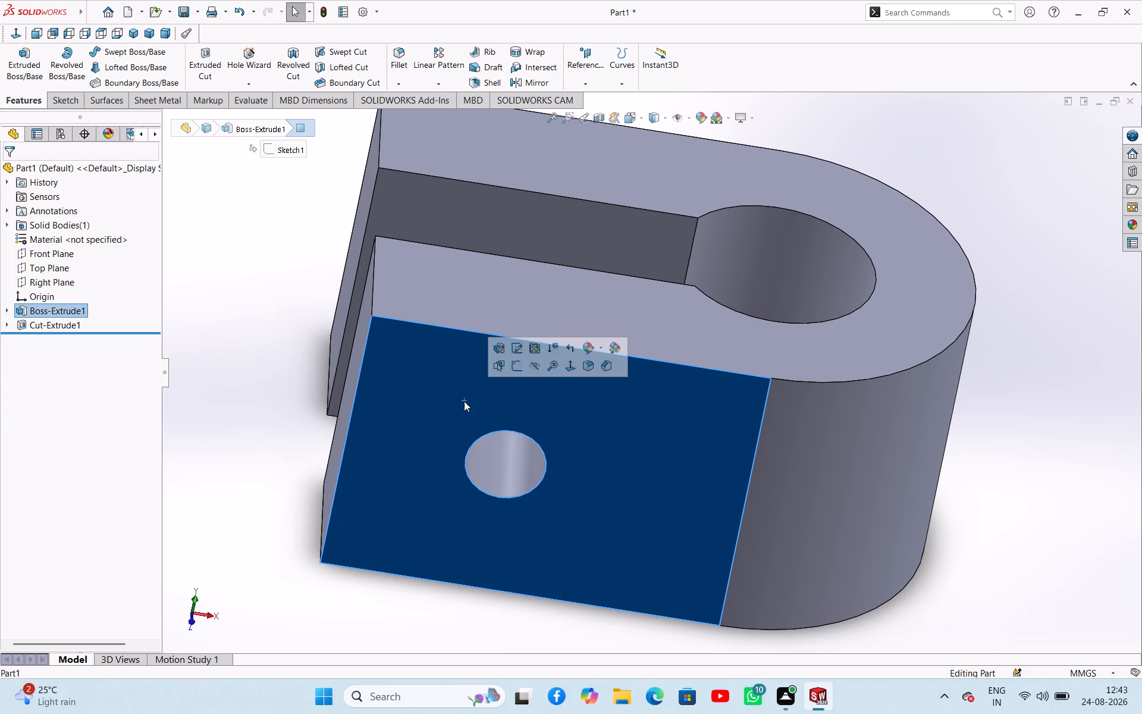
click(514, 371)
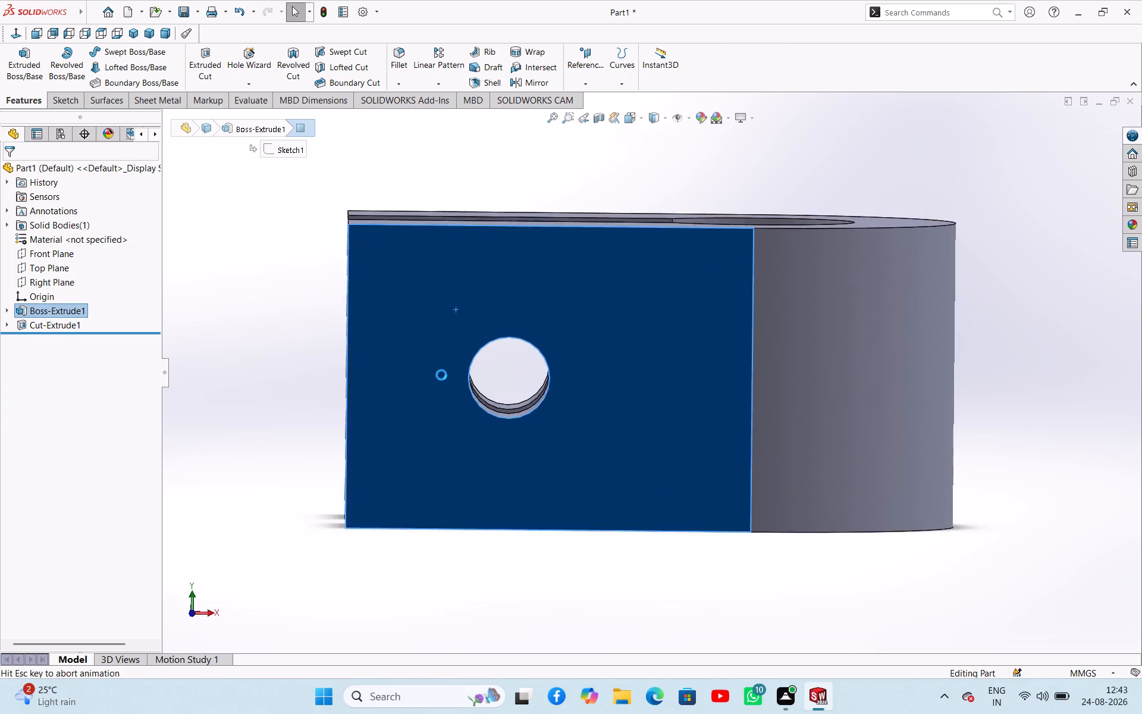
click(290, 359)
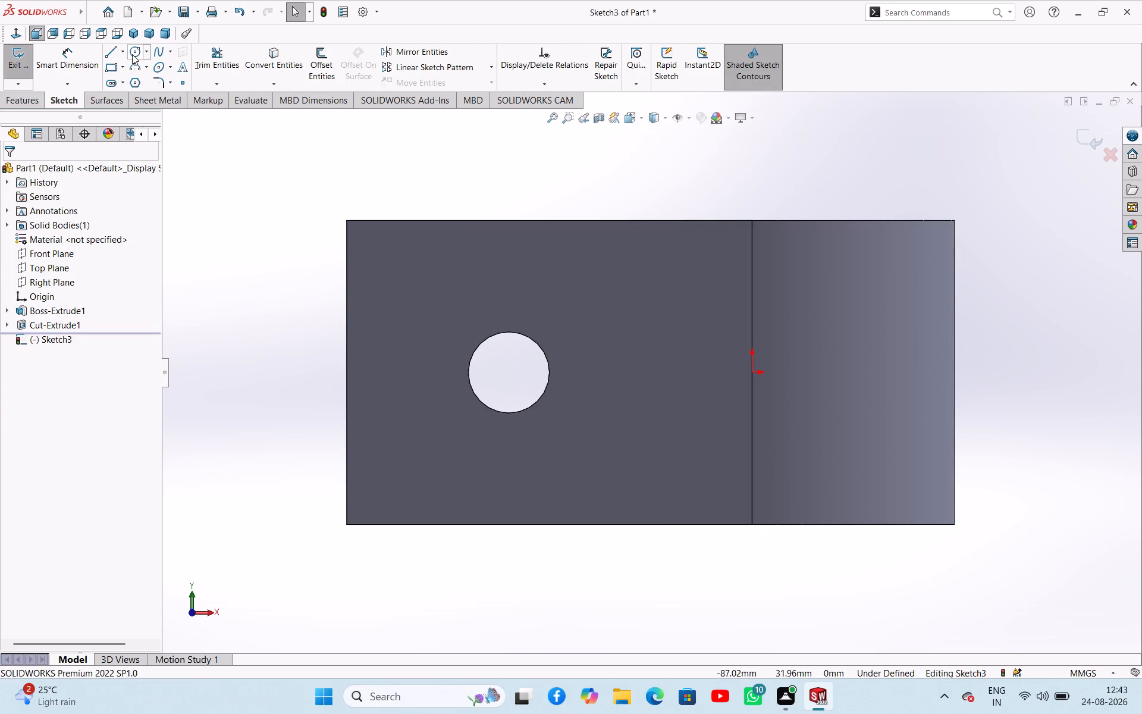
click(132, 54)
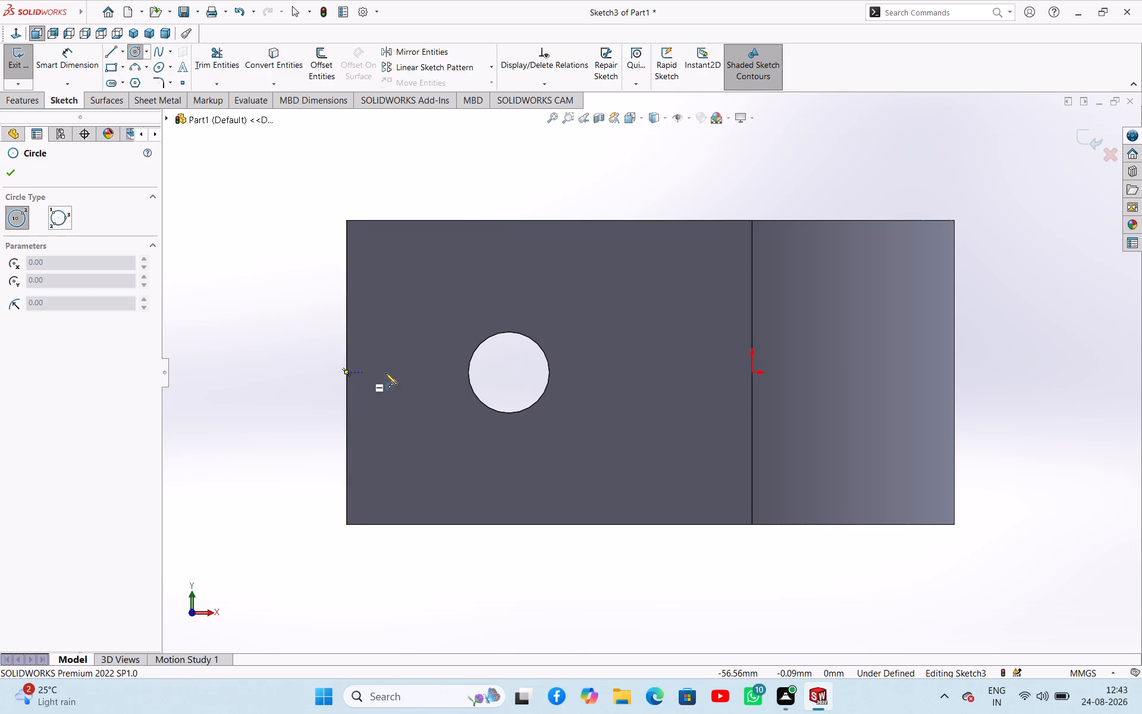
click(510, 373)
click(552, 410)
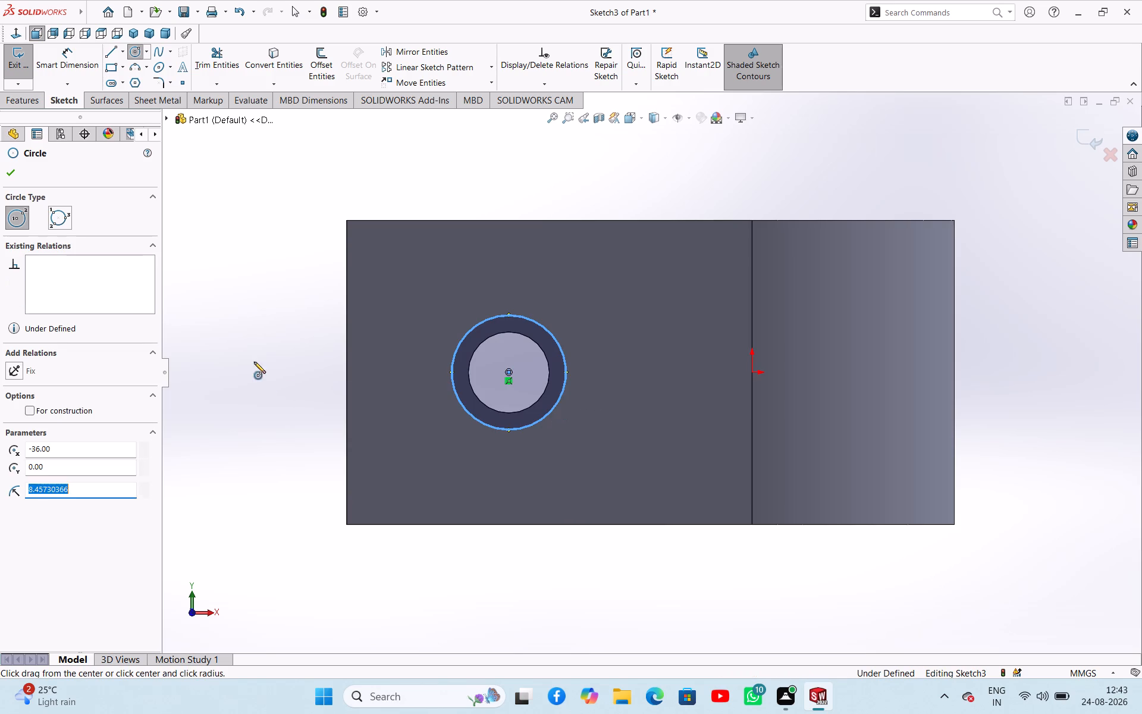
right_click(253, 361)
click(272, 374)
Dimension the new concentric circle's diameter as 24 mm.
right_drag(262, 384, 271, 309)
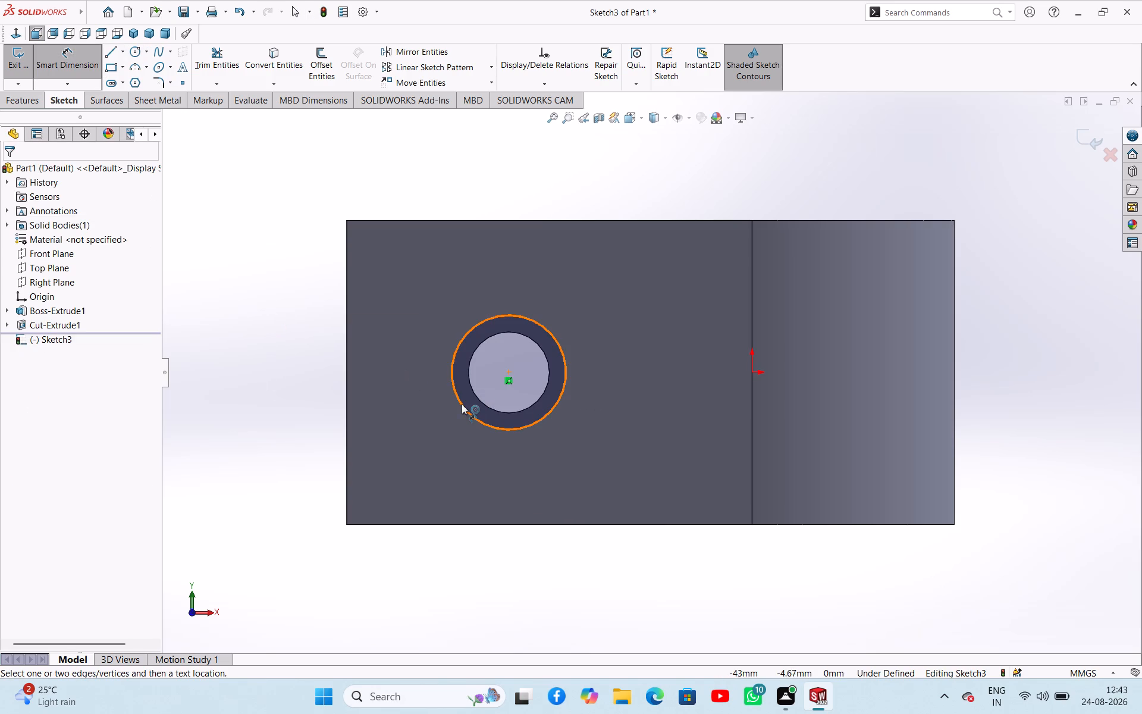
click(462, 404)
click(247, 409)
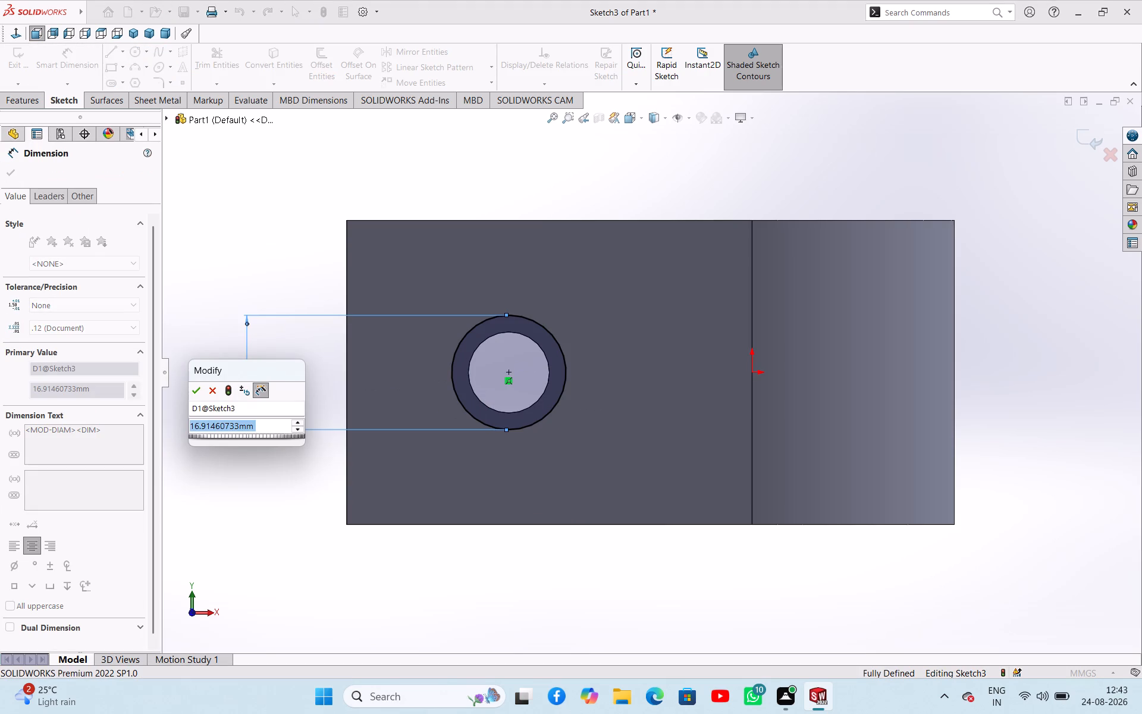
key(2)
key(4)
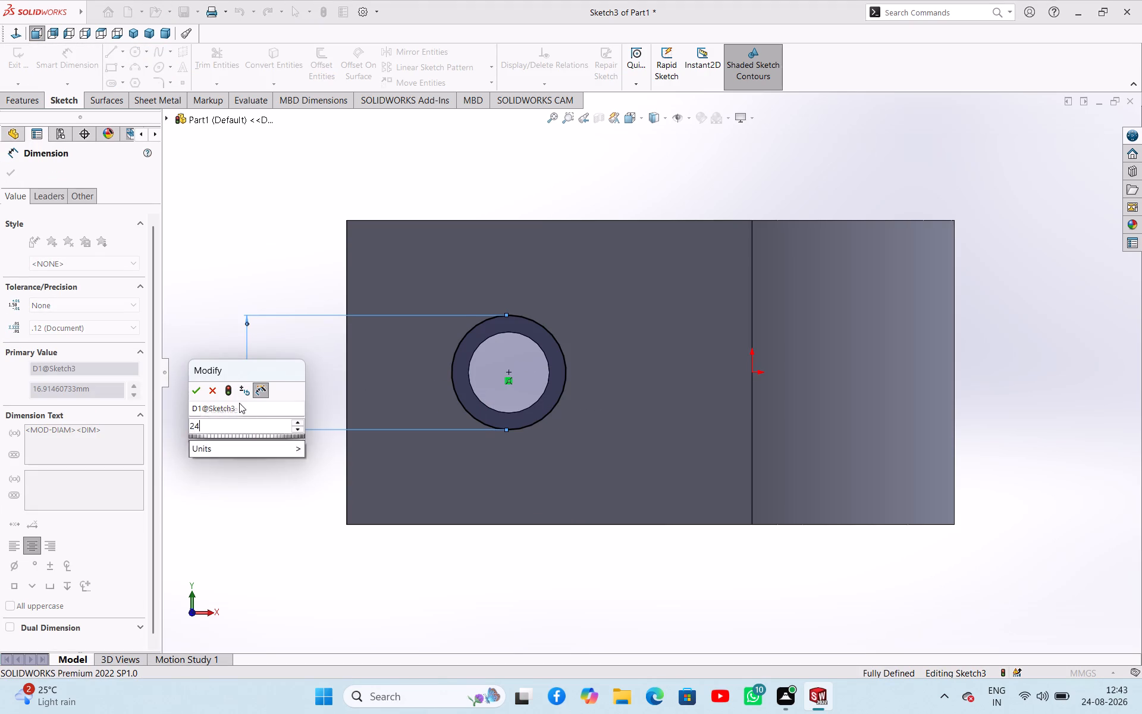
key(Return)
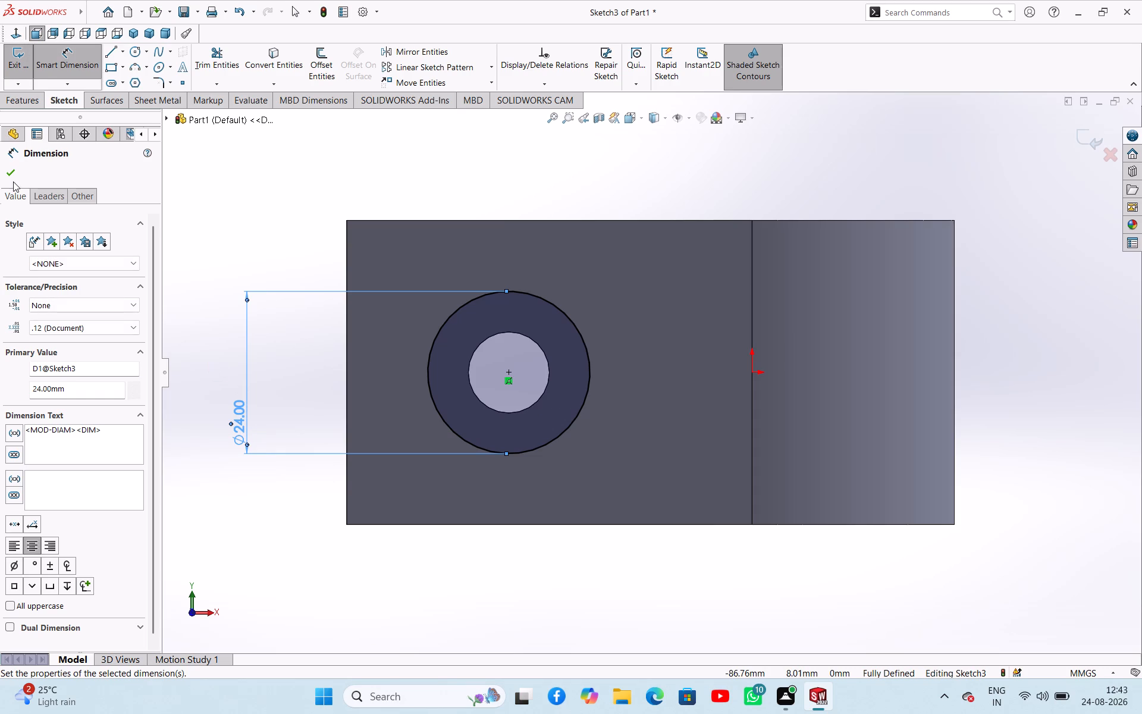
click(13, 178)
Exit the sketch and cut-extrude the 24 mm circle with a Blind depth of 9 mm to counterbore the cross hole.
middle_drag(581, 179, 566, 243)
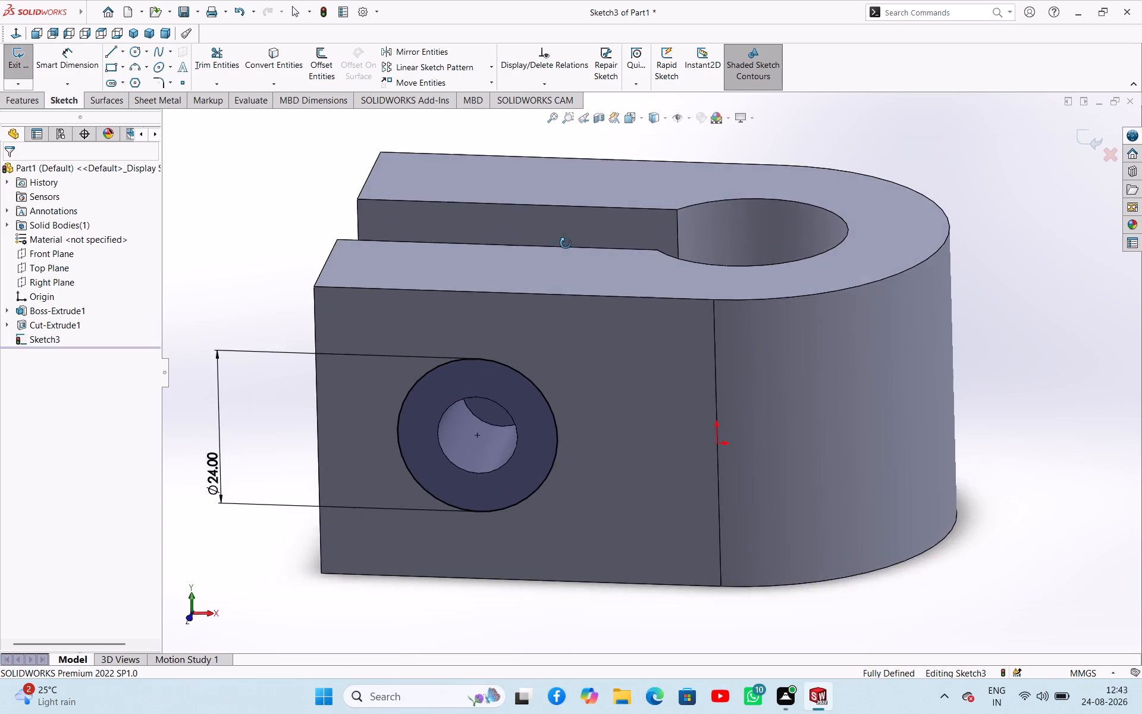
middle_drag(566, 243, 528, 295)
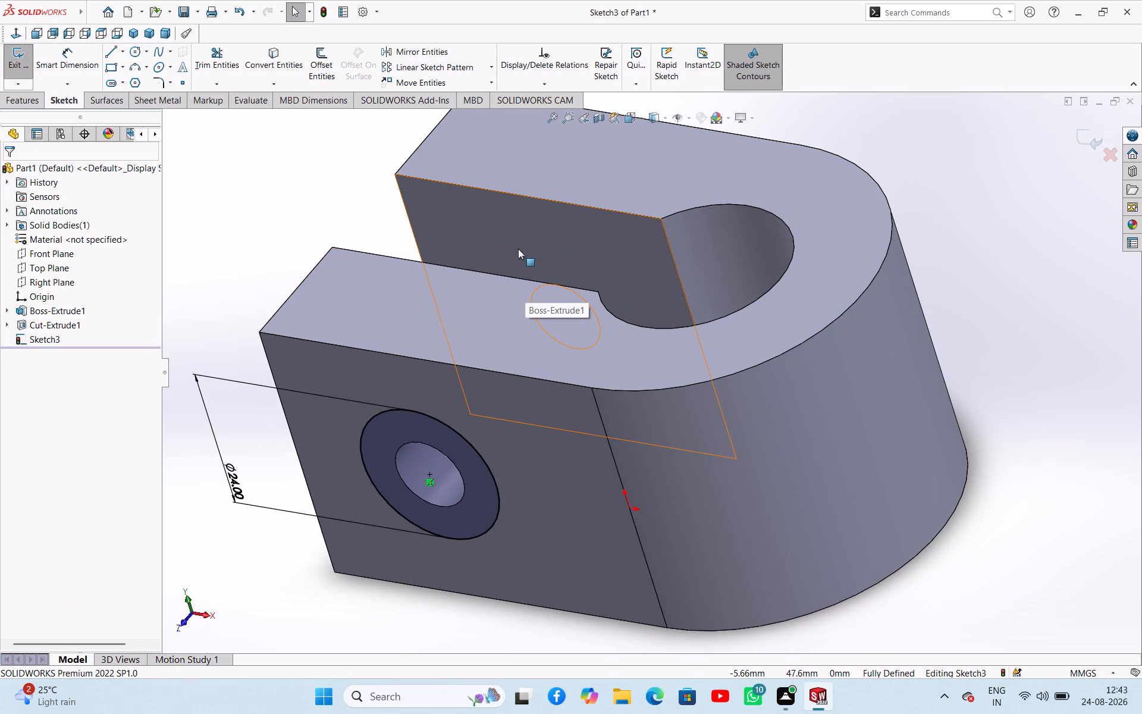
click(272, 62)
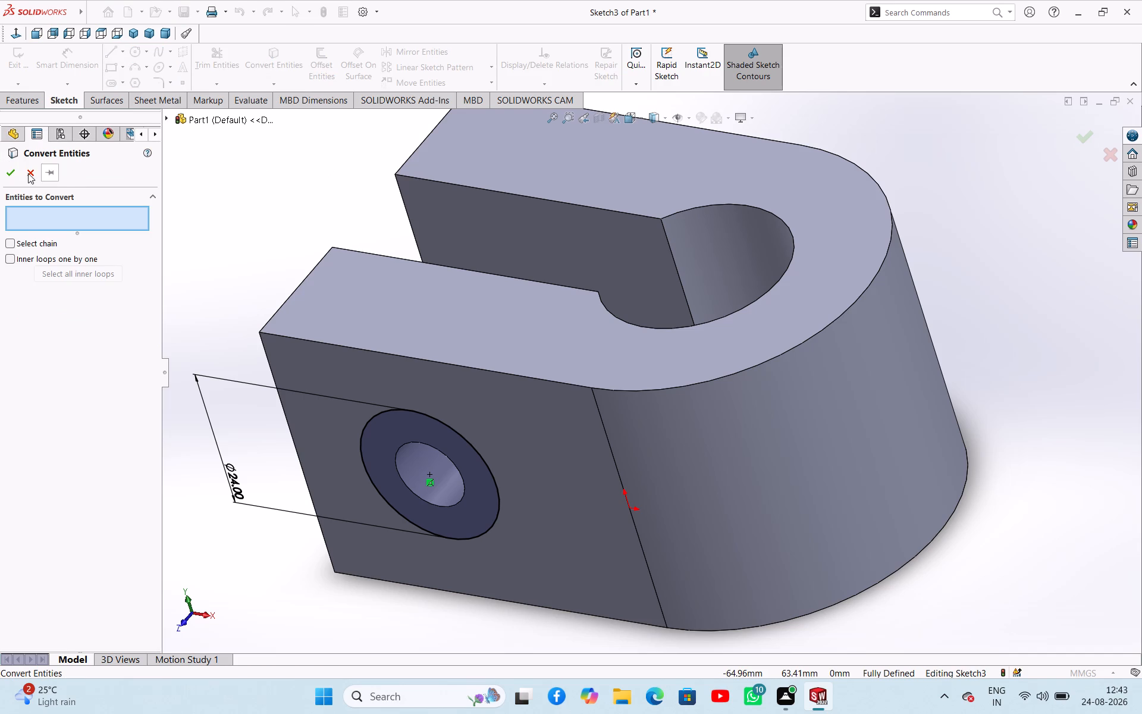
click(25, 173)
click(23, 72)
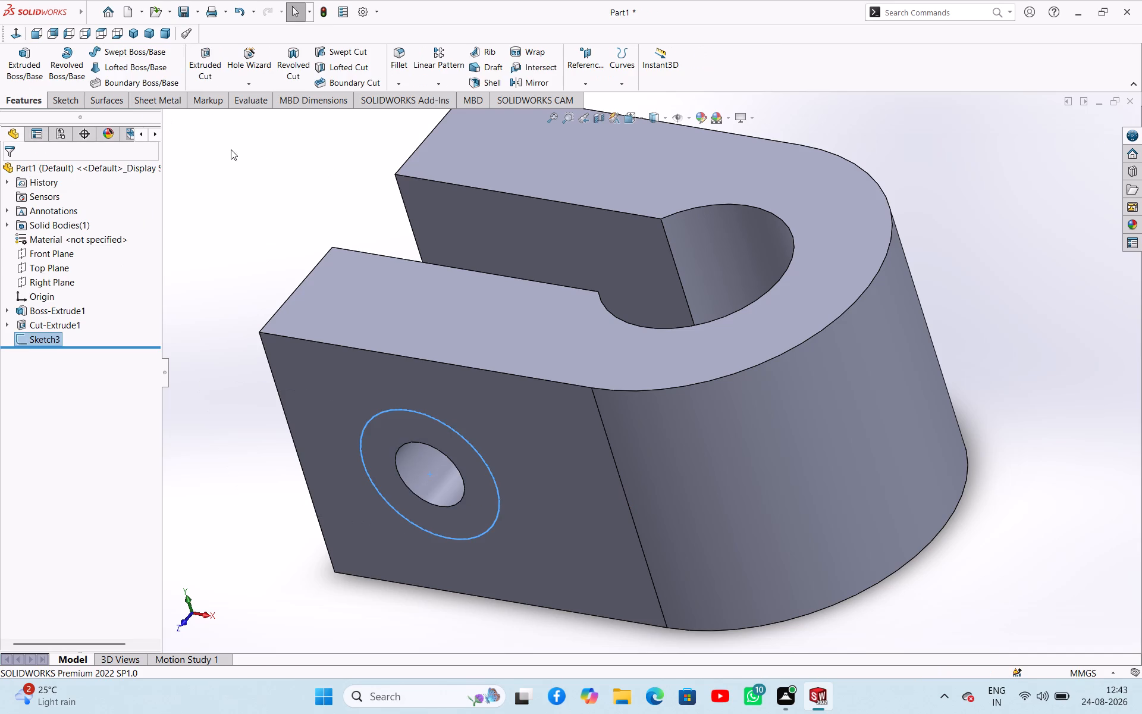
click(194, 66)
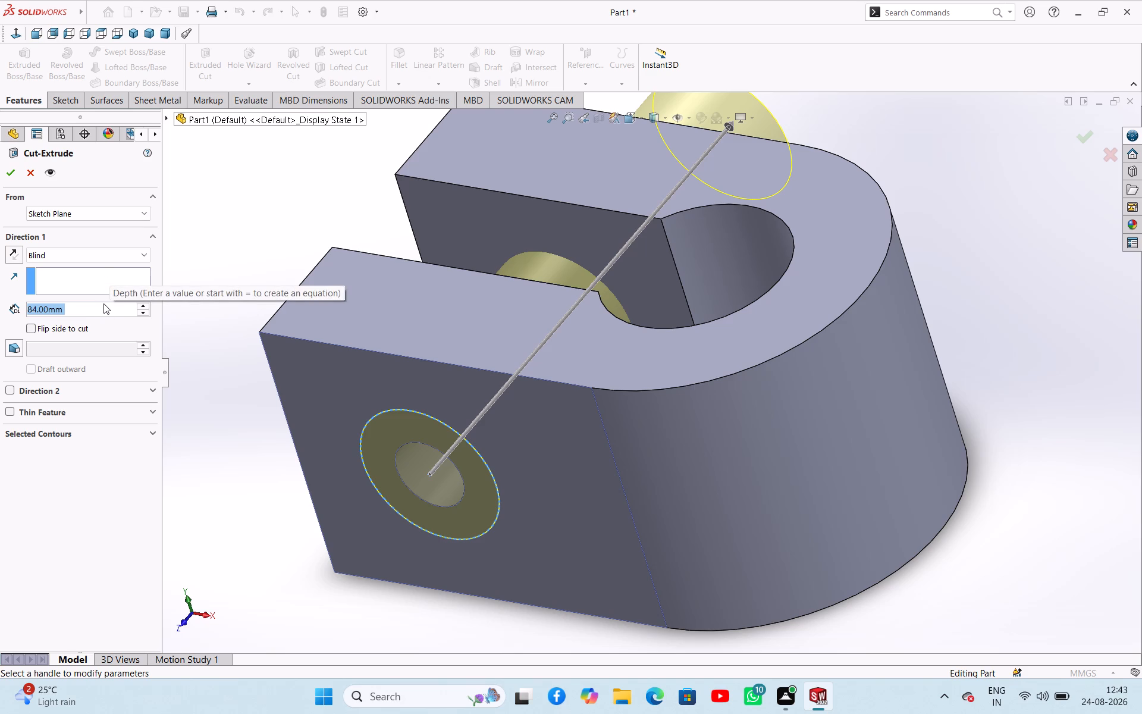
key(9)
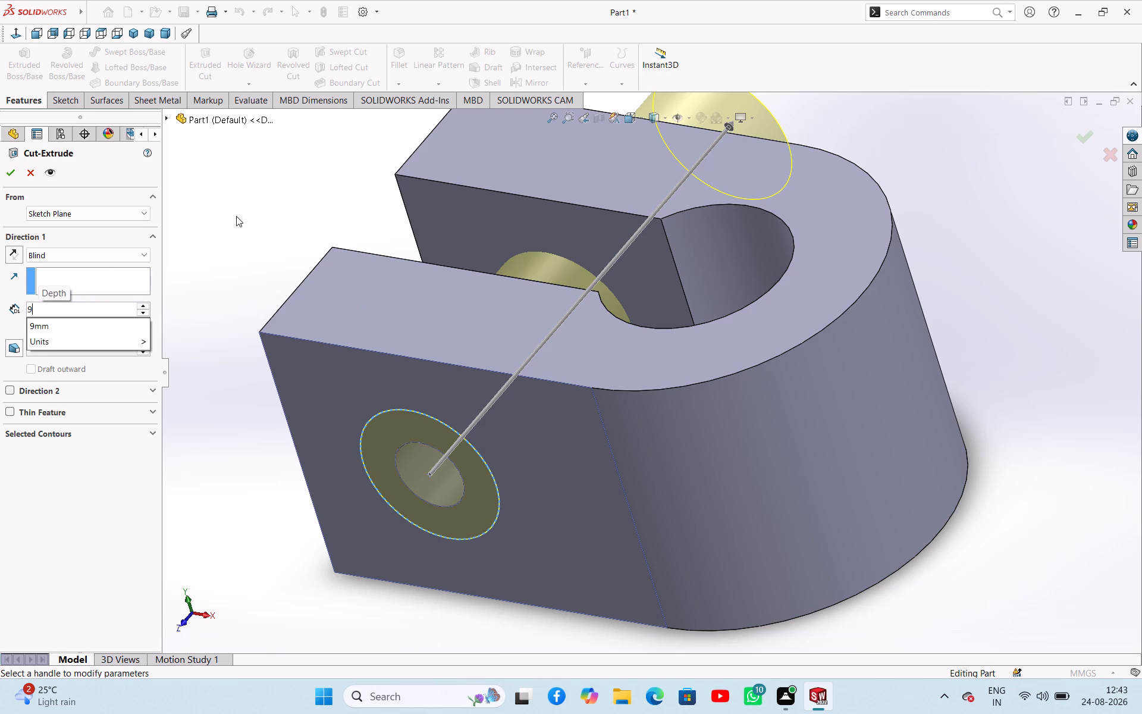
click(236, 216)
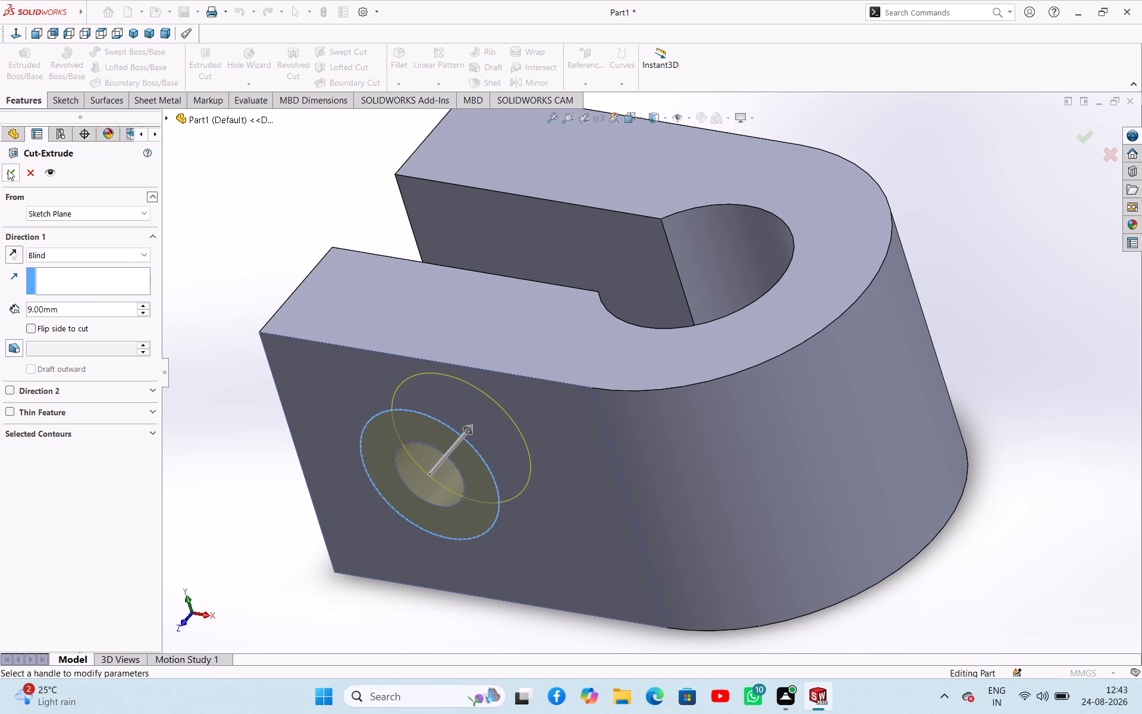
click(8, 170)
click(235, 250)
Mirror the 24 mm counterbore cut about the Front Plane onto the opposite arm.
middle_drag(264, 246, 177, 335)
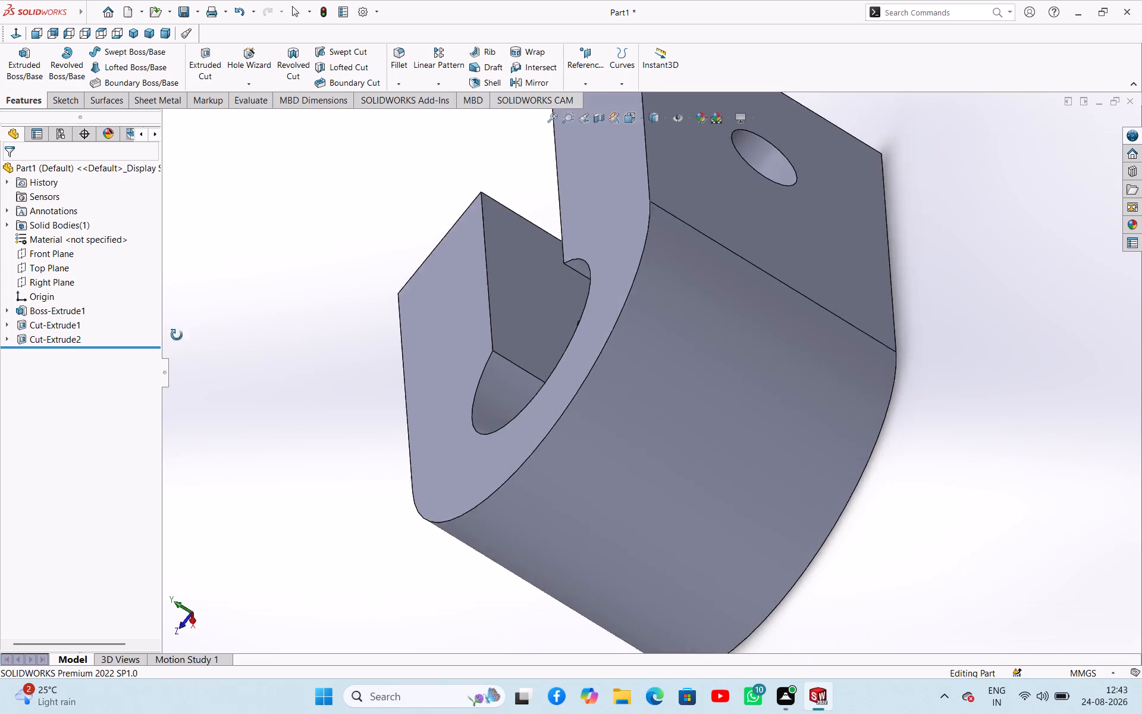
middle_drag(177, 335, 269, 251)
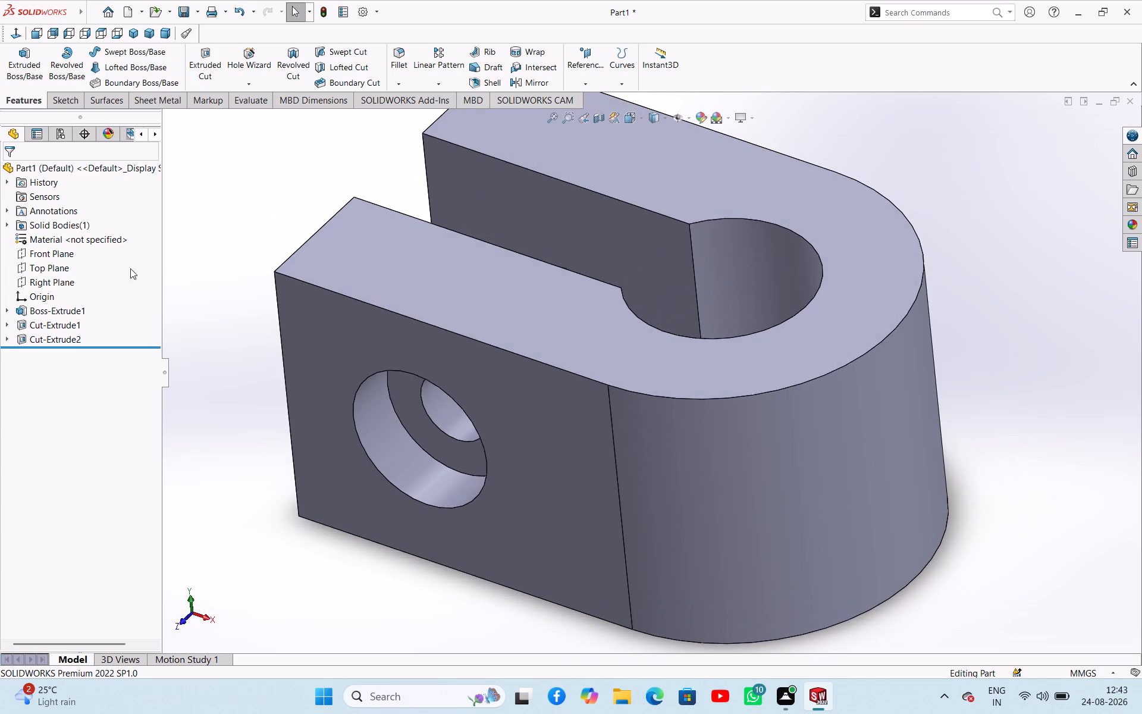
click(59, 336)
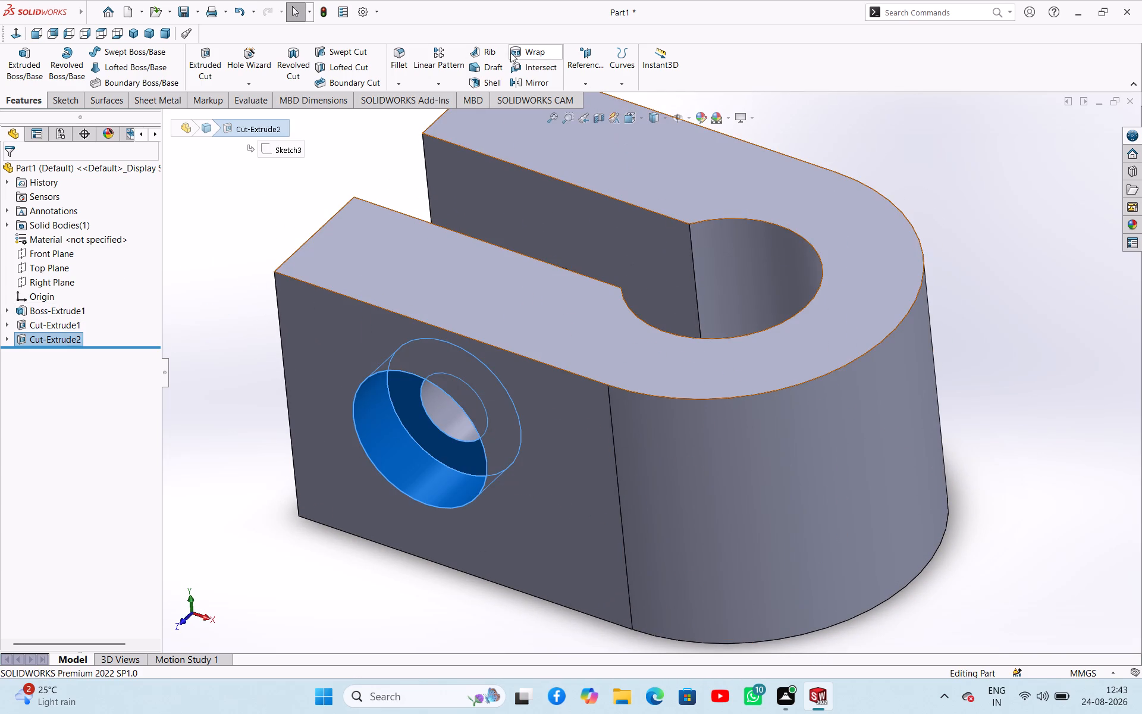
click(528, 83)
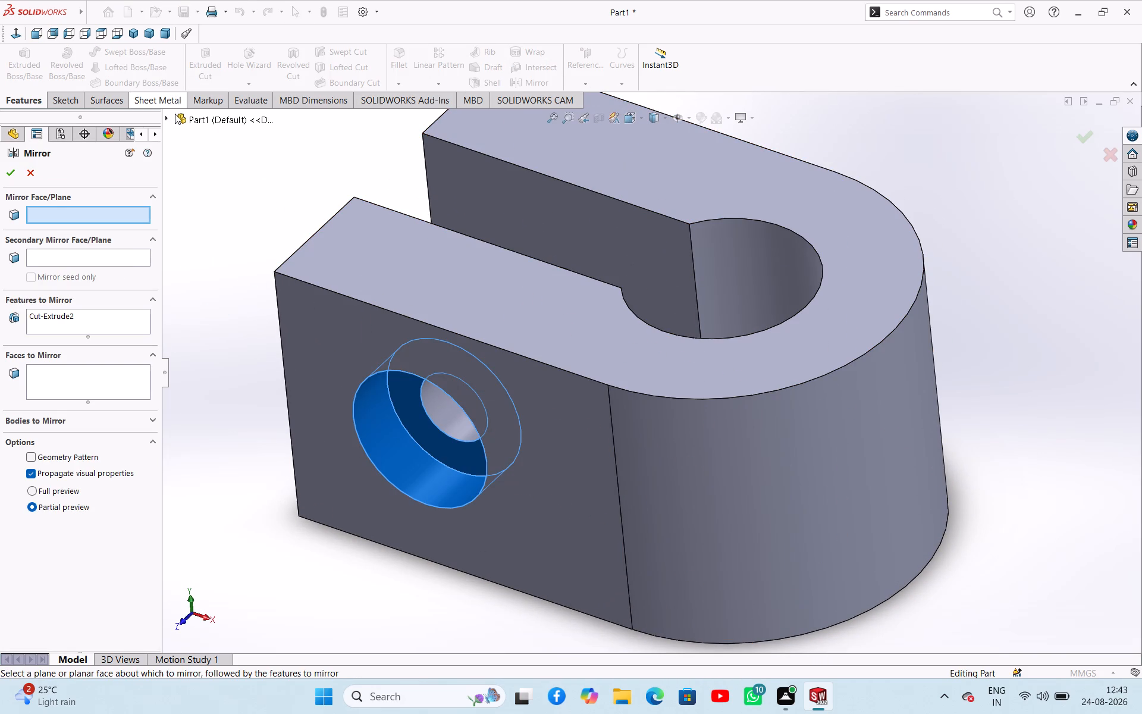
click(169, 115)
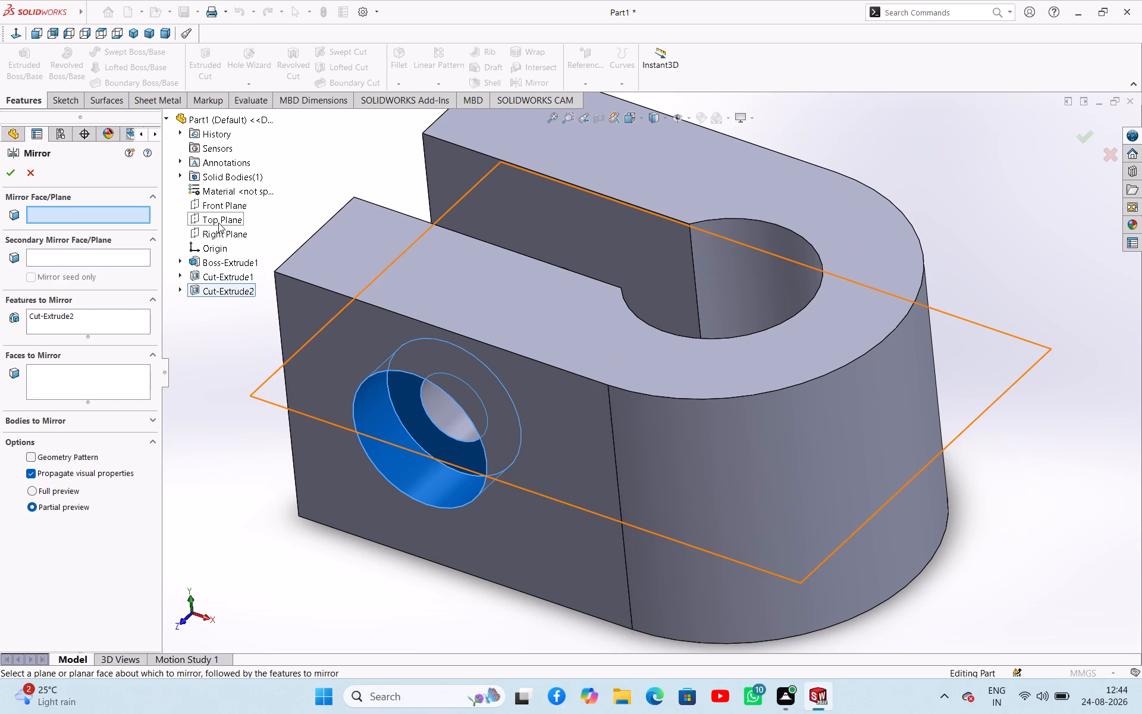
click(224, 208)
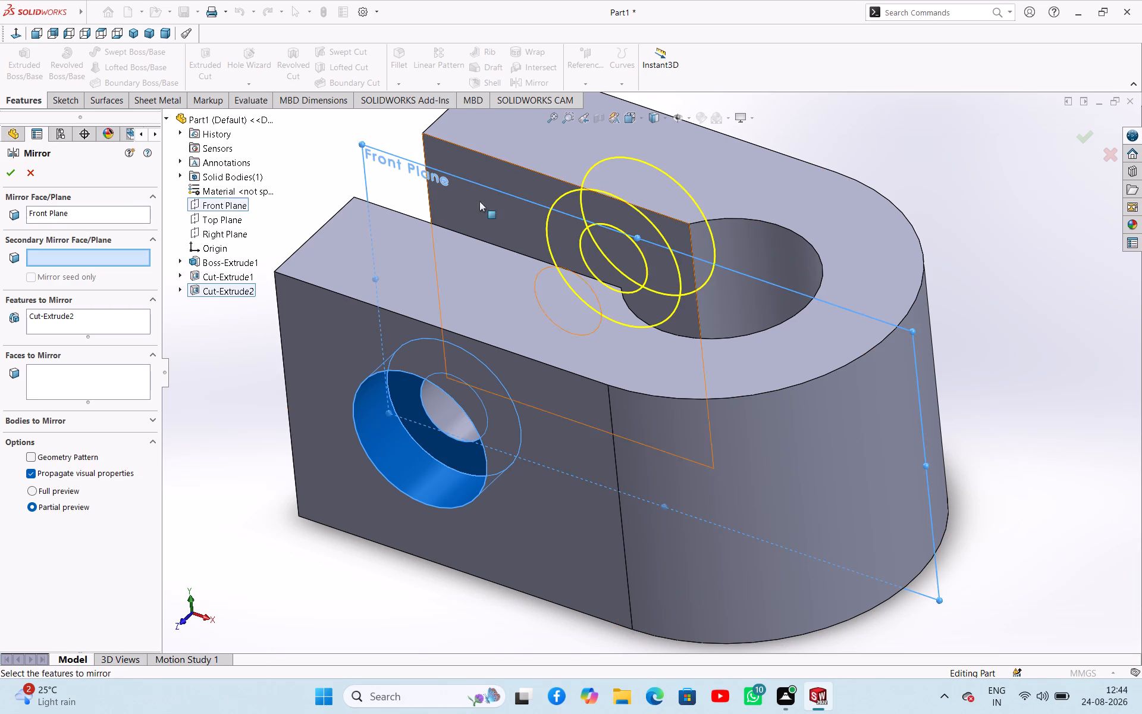
middle_drag(515, 193, 437, 340)
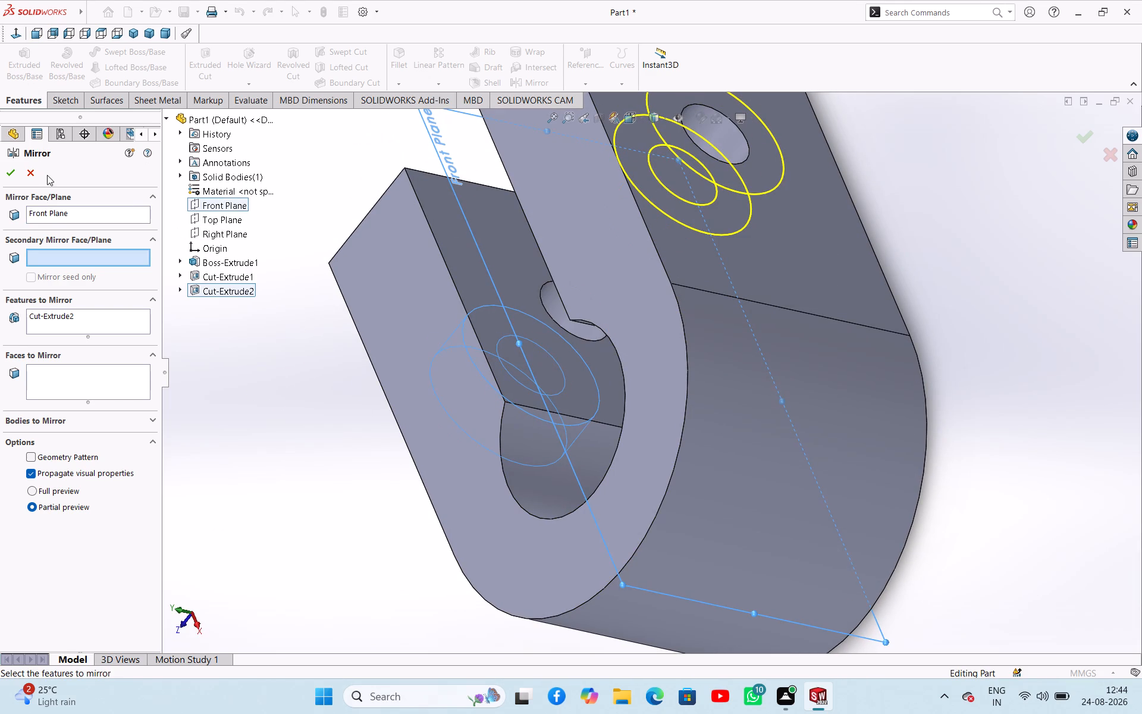
click(10, 170)
Start a sketch on the clevis's top U-shaped face and convert the rounded end's outer arc edge into sketch geometry.
middle_drag(592, 196, 655, 220)
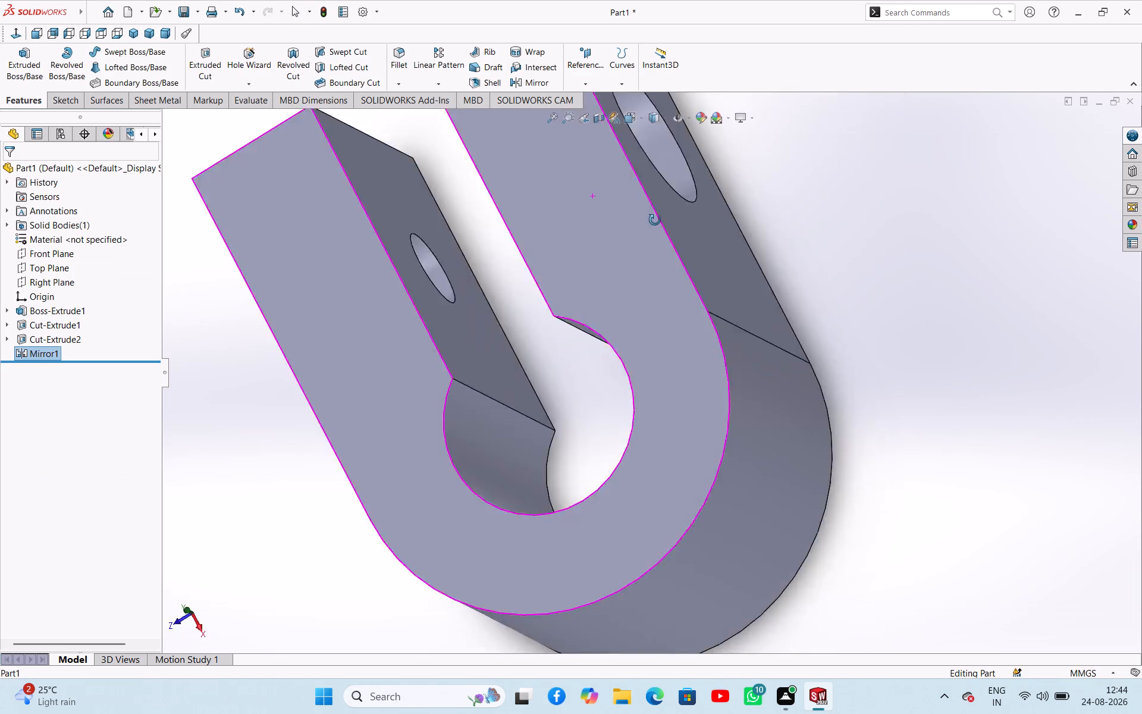
middle_drag(655, 220, 691, 298)
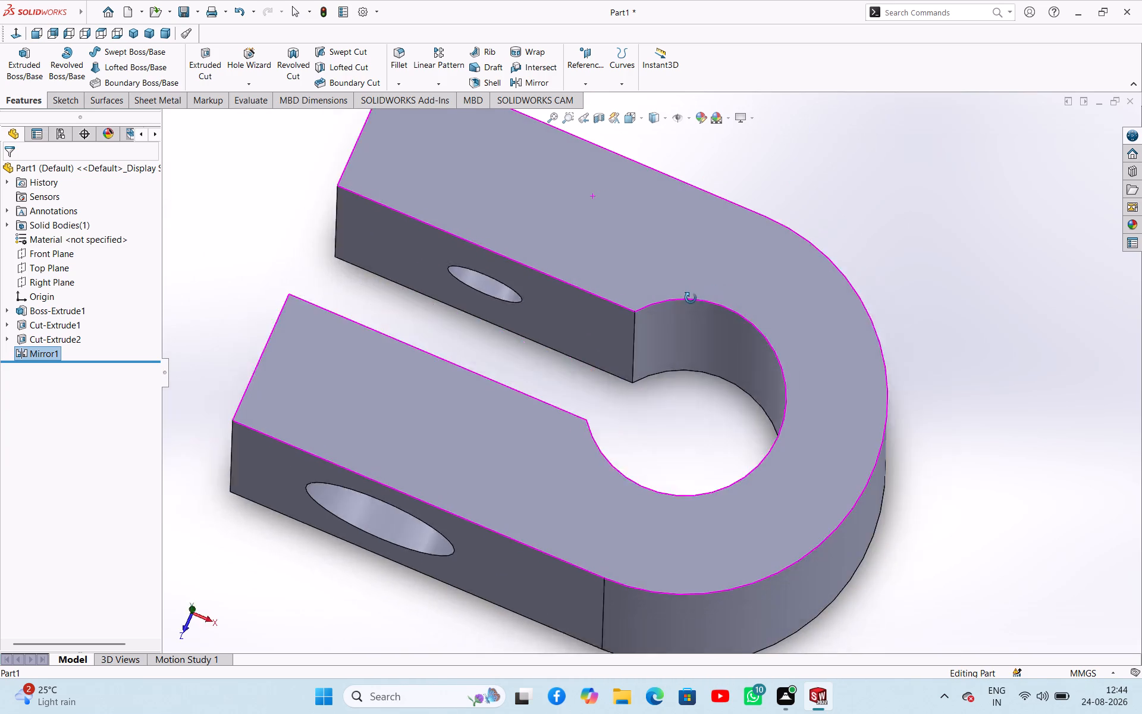
middle_drag(691, 298, 723, 189)
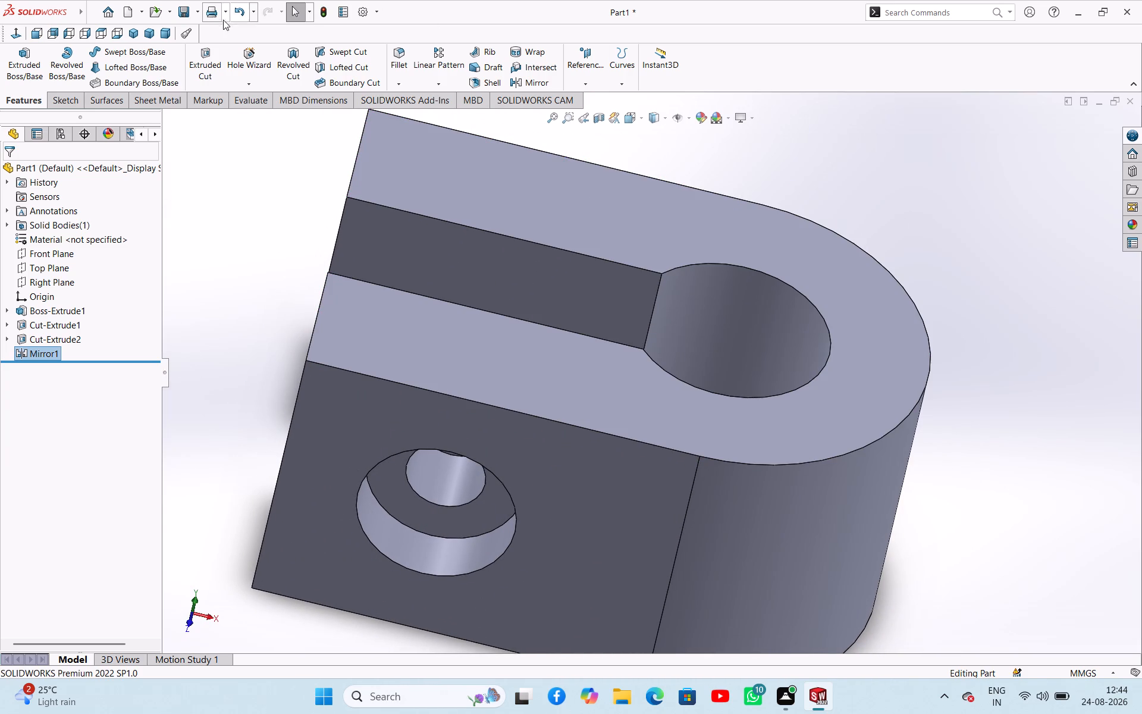
click(134, 40)
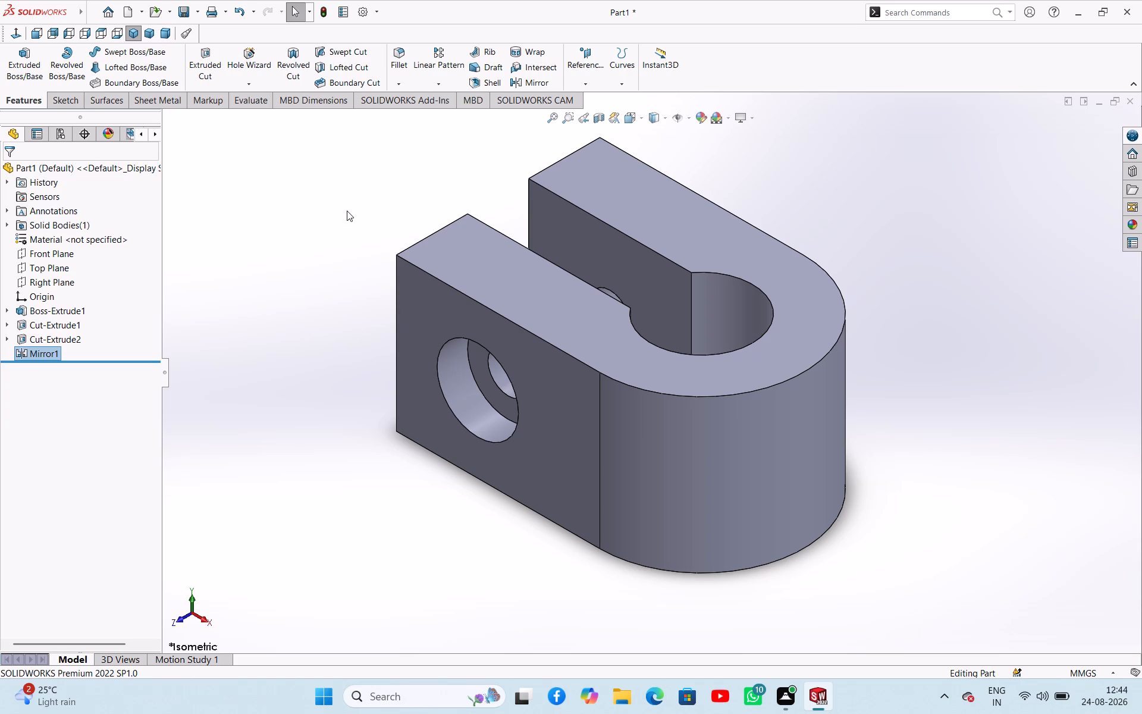
click(817, 315)
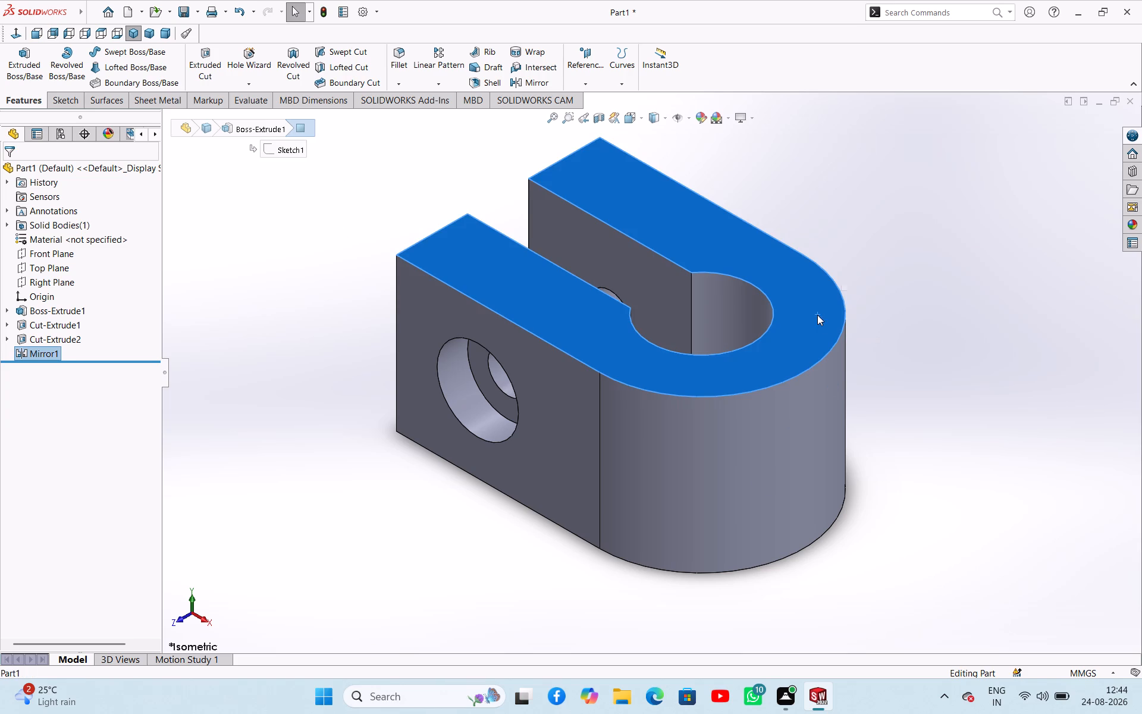
click(874, 286)
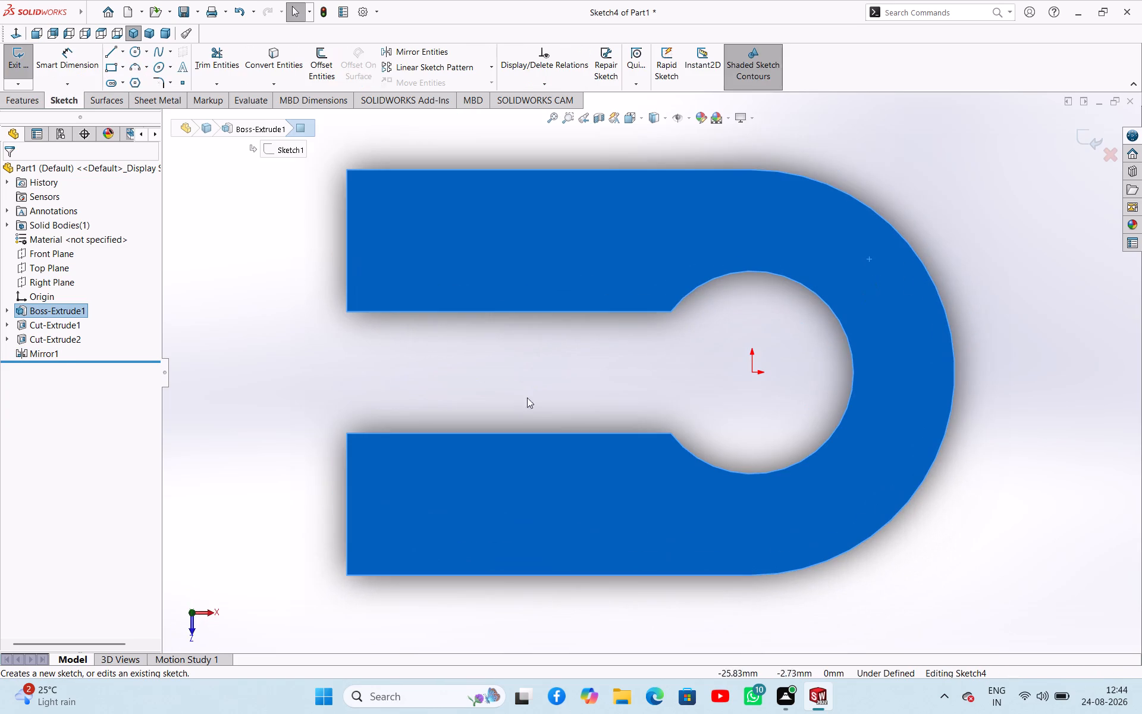
click(312, 366)
scroll(488, 377, up, 4)
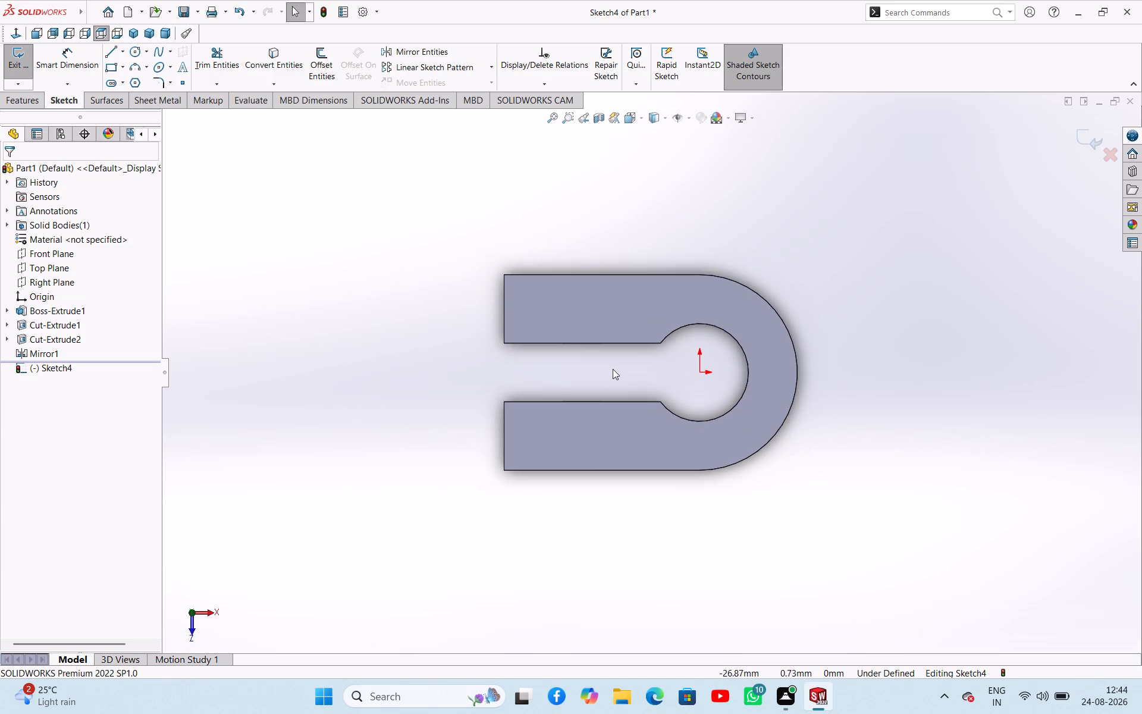
scroll(624, 363, down, 20)
scroll(624, 363, down, 1)
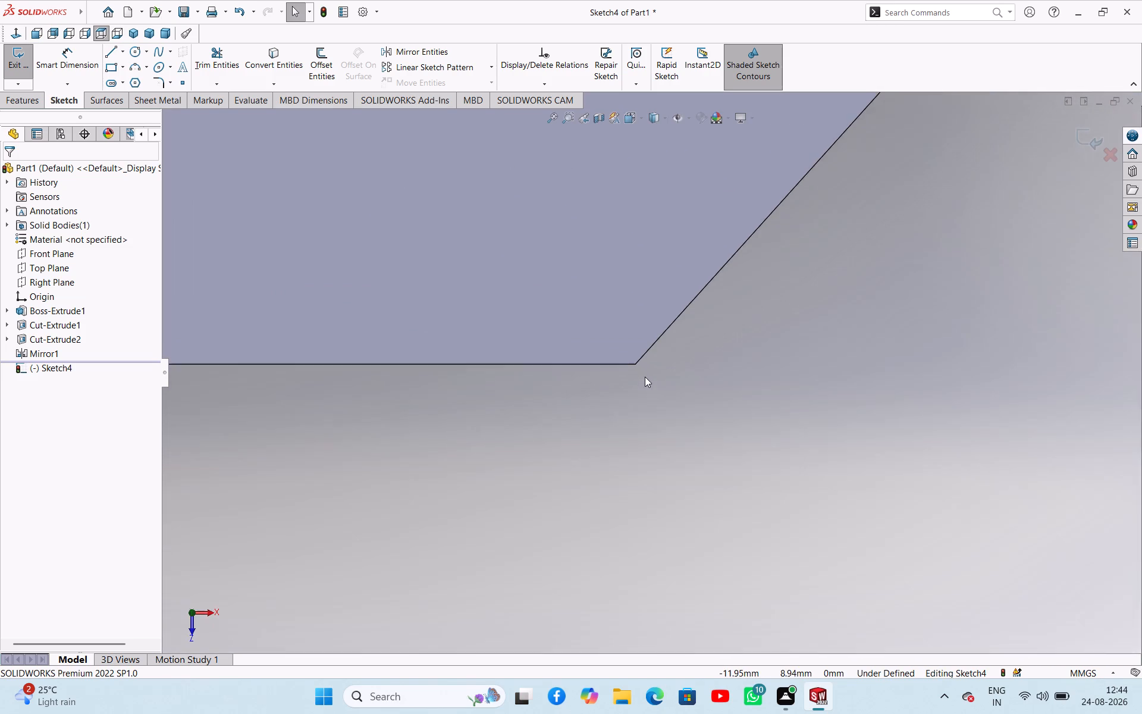
scroll(645, 377, up, 20)
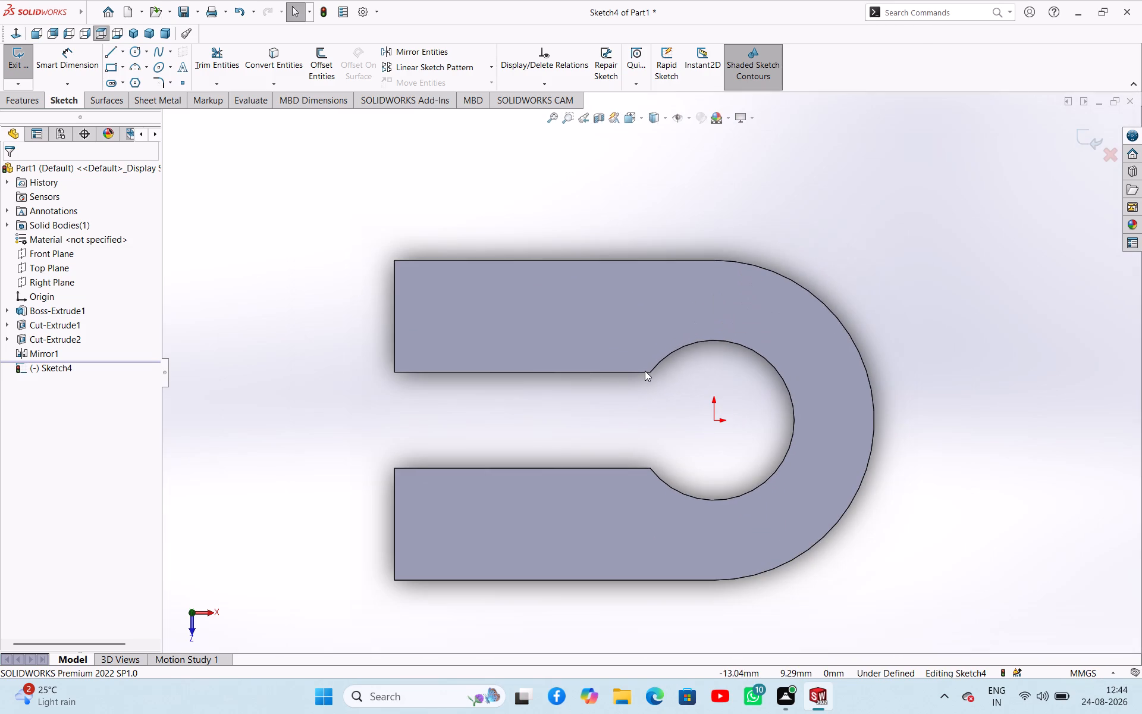
click(289, 58)
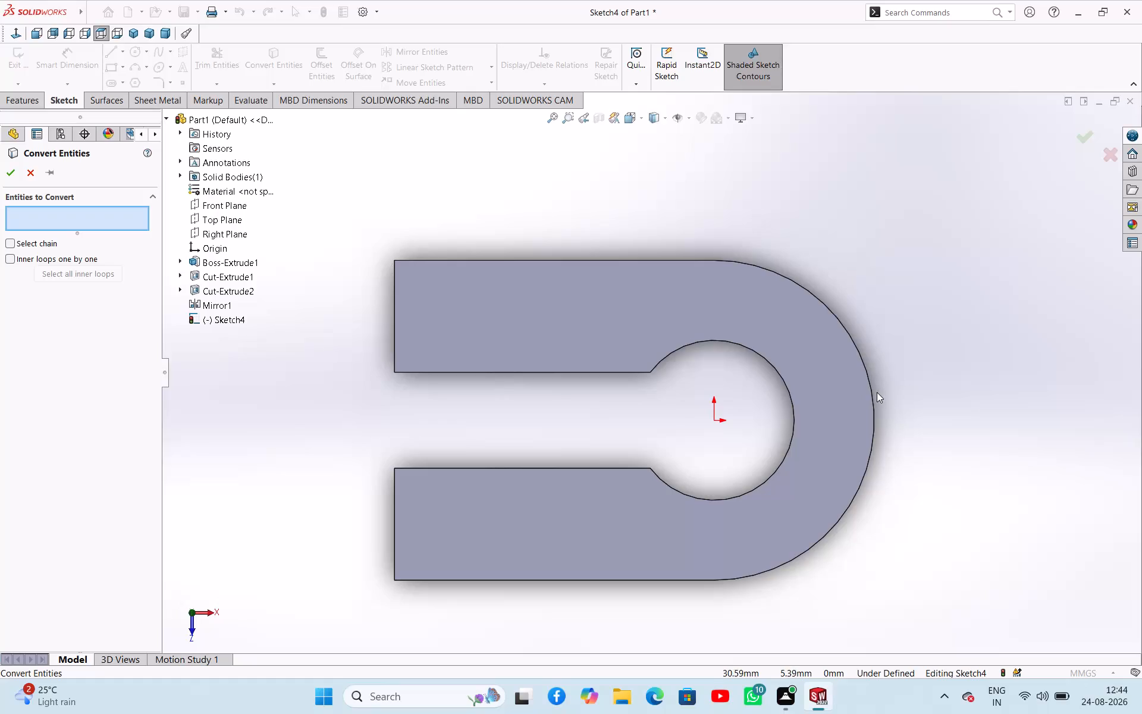
click(873, 397)
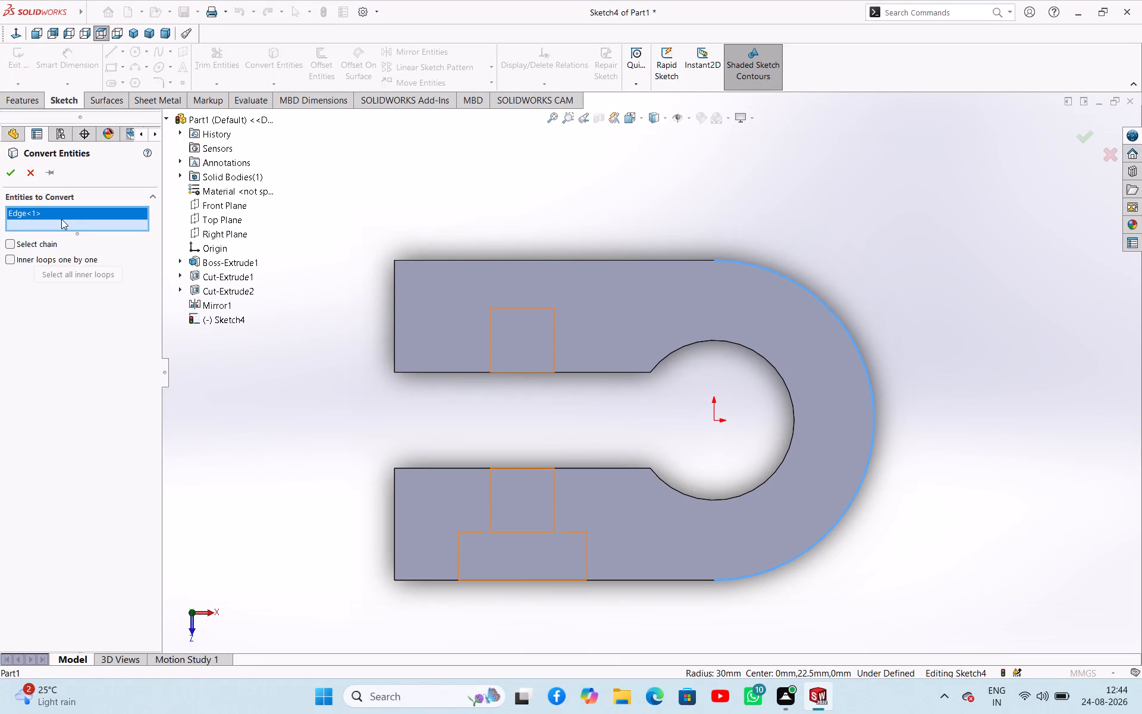
click(12, 174)
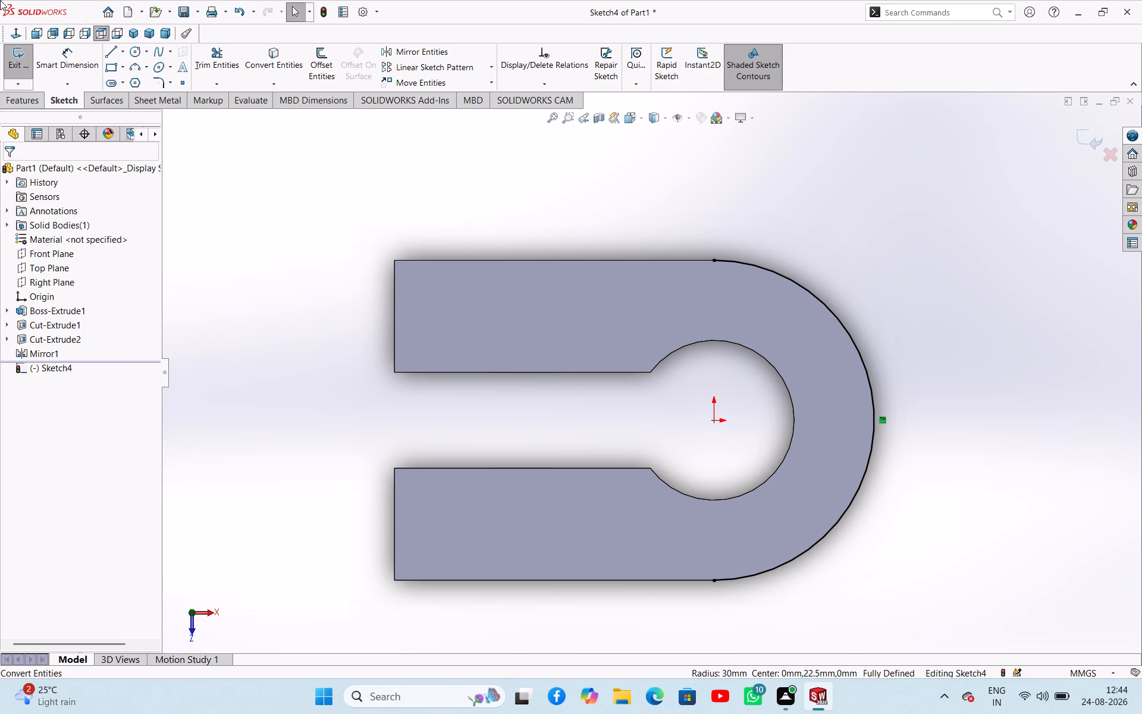
click(491, 189)
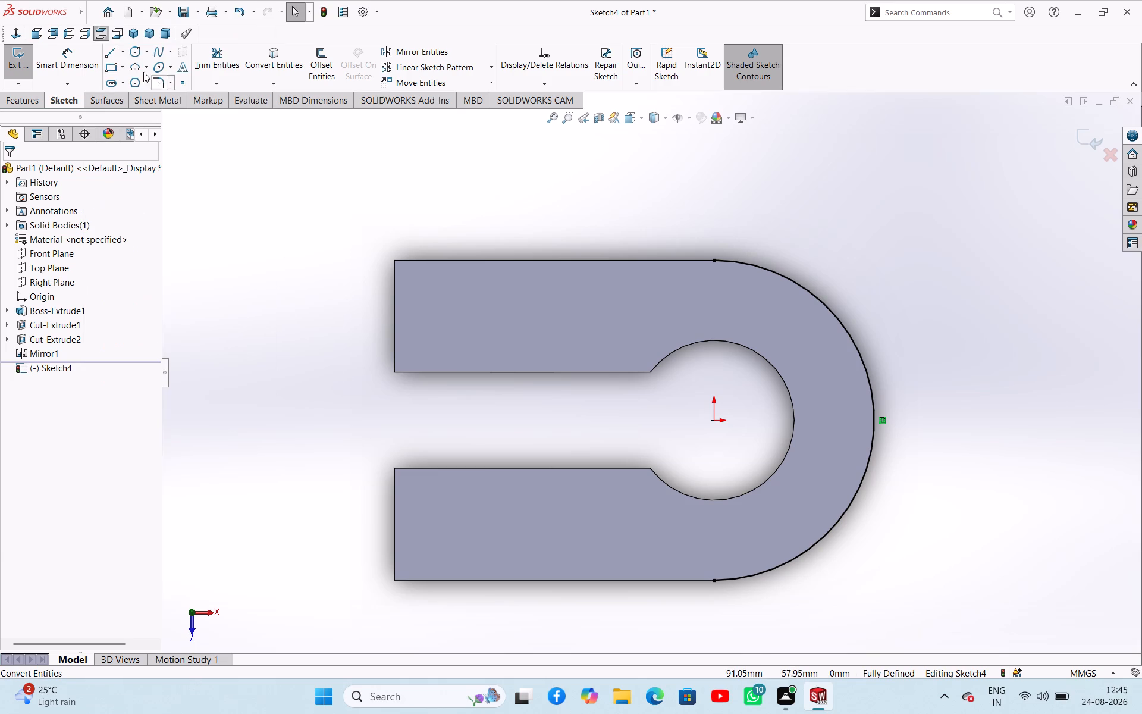
Sketch three lines joining the arc's two endpoints into a closed tongue profile extending about 80.8 mm in +X and 60 mm wide.
click(114, 48)
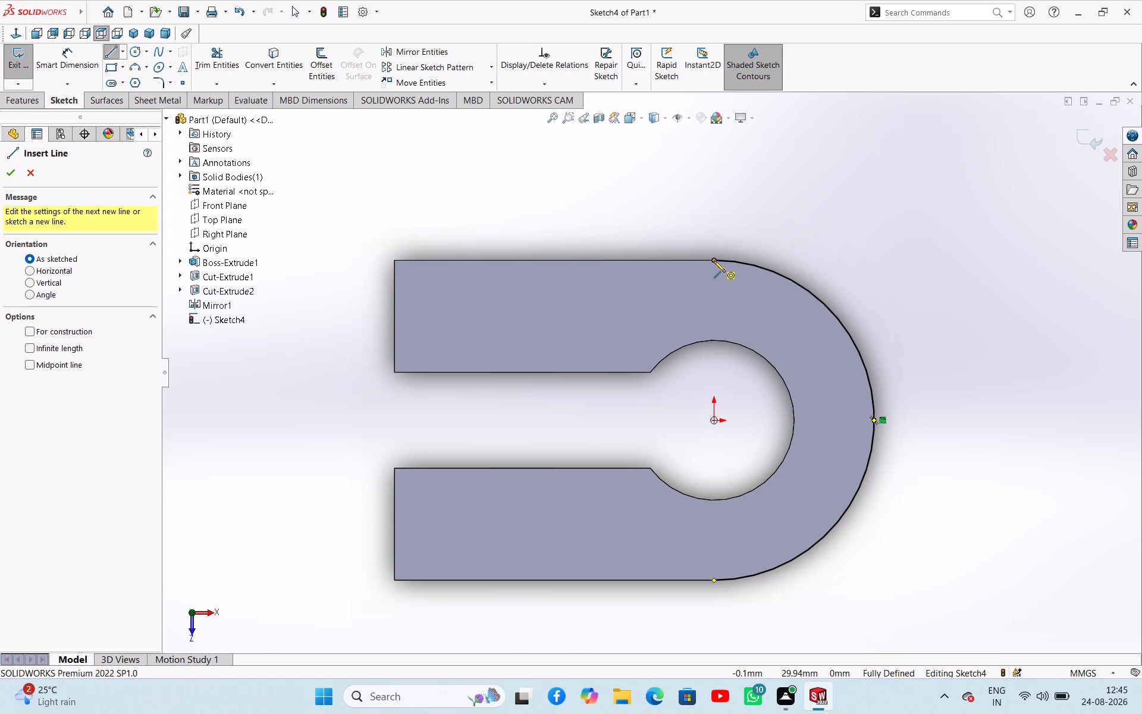
click(714, 260)
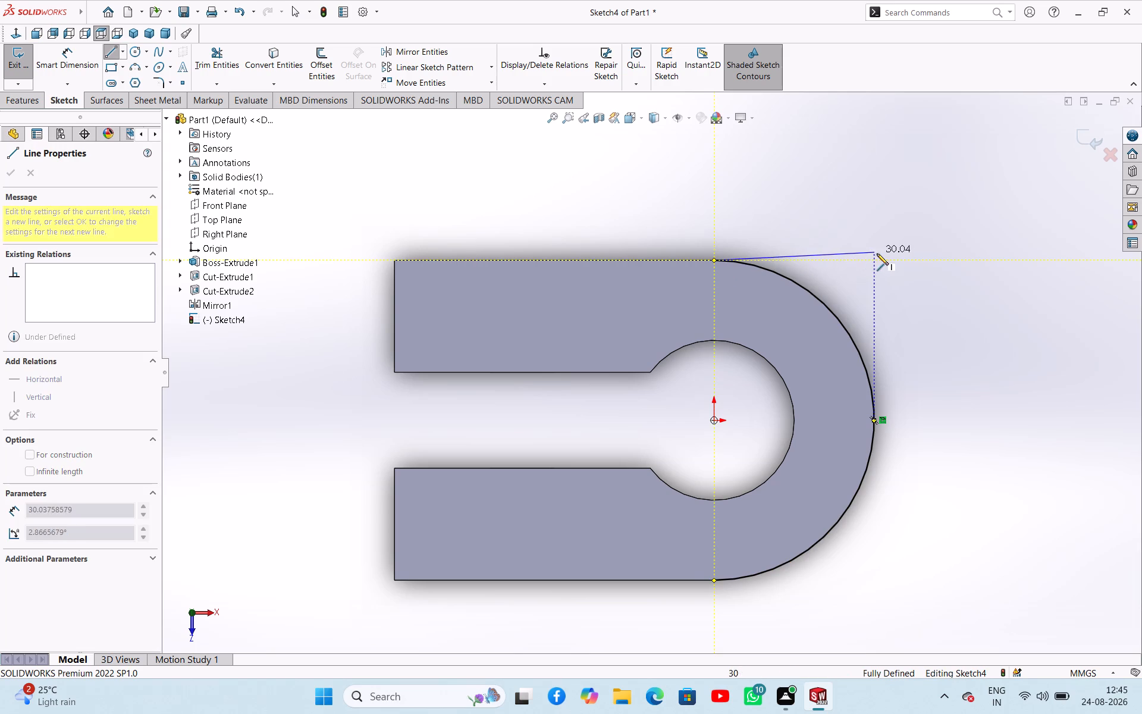
scroll(884, 260, up, 3)
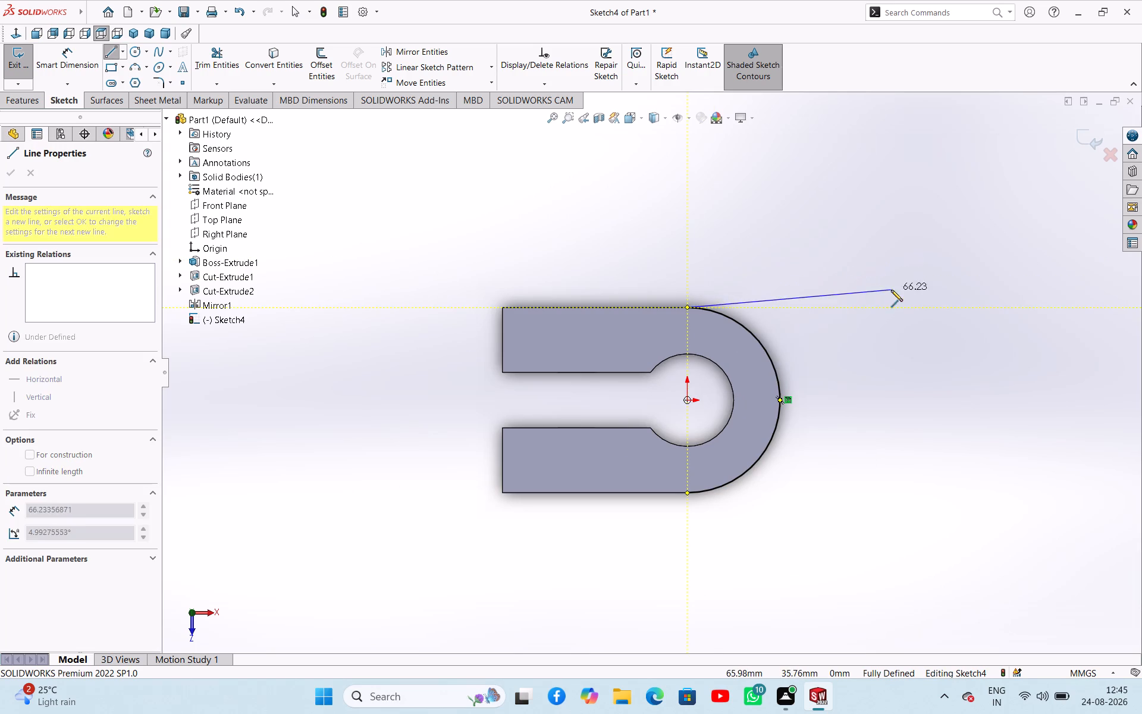
click(937, 308)
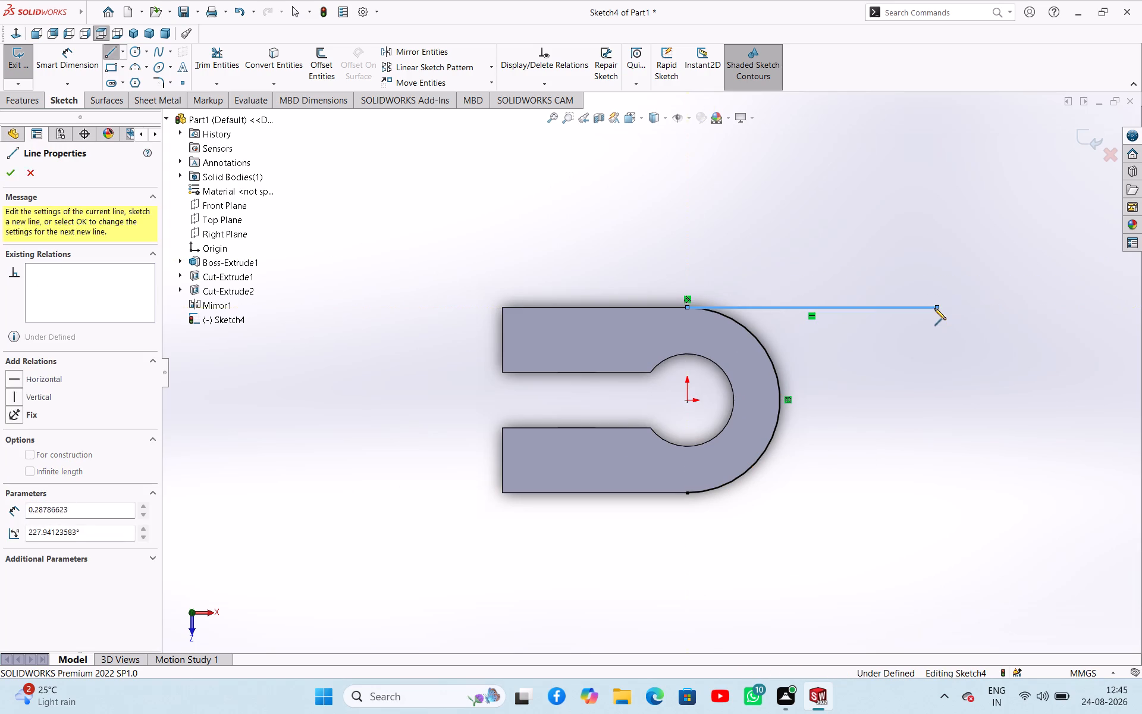
click(939, 494)
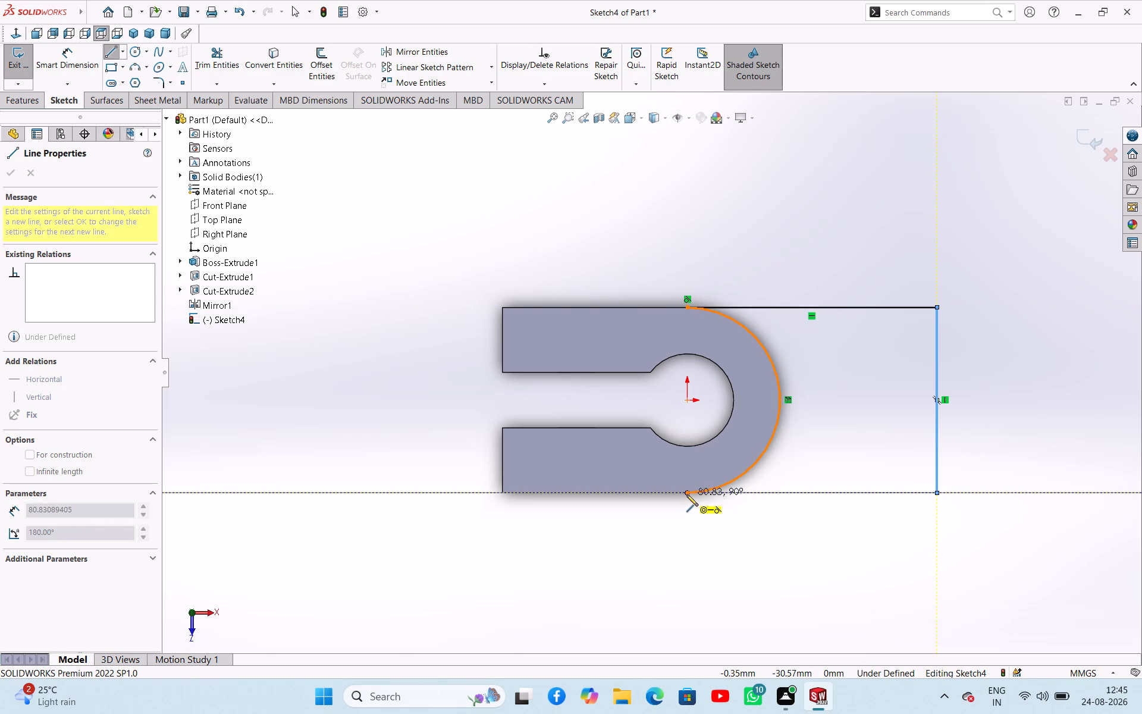
click(686, 494)
right_click(657, 523)
click(691, 528)
Dimension the tongue profile's length from the arc's endpoint to the far corner as 90 mm.
right_drag(368, 503, 365, 438)
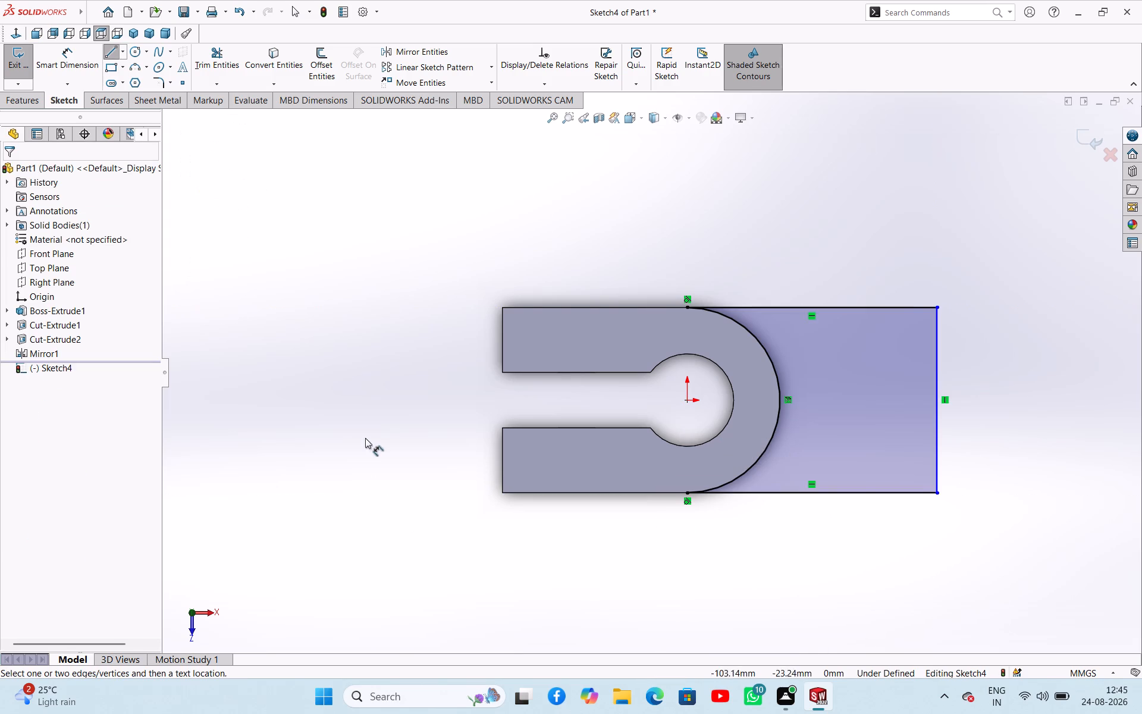
right_drag(365, 438, 357, 409)
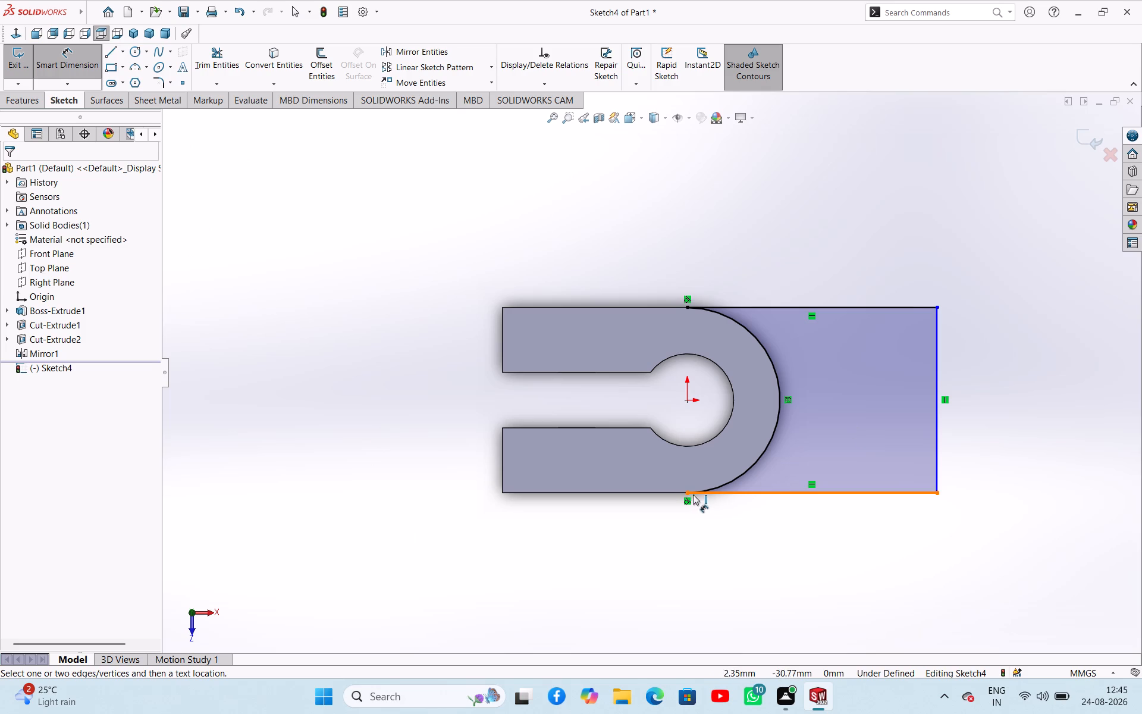
click(687, 492)
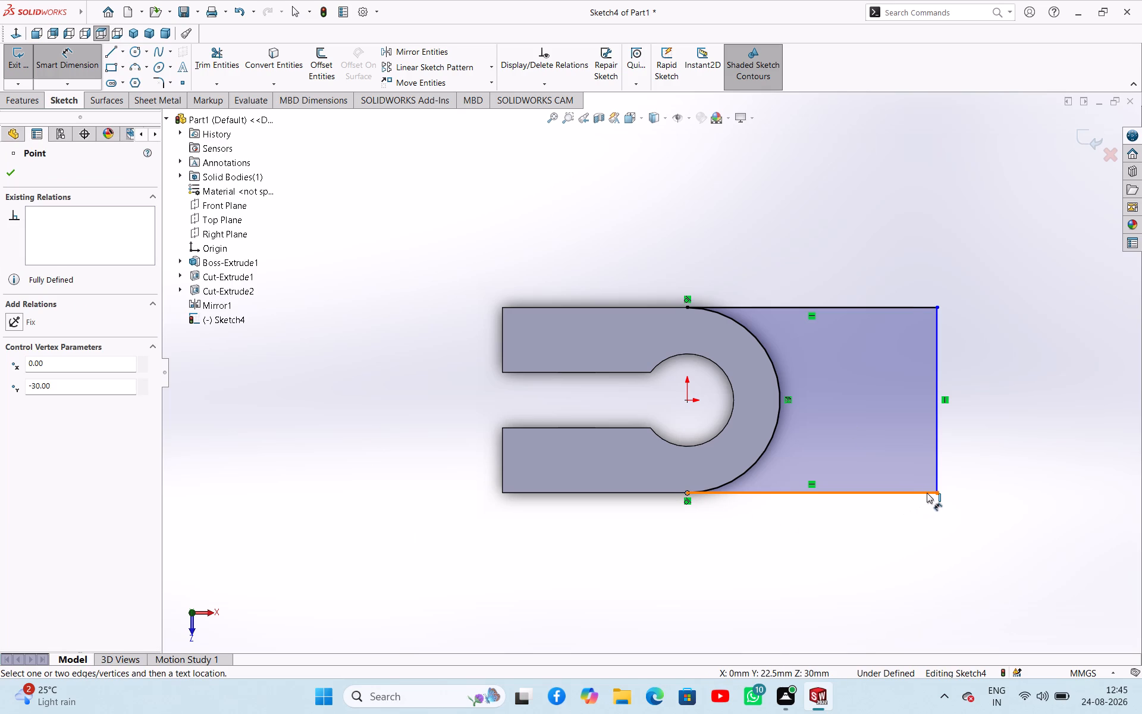
click(938, 490)
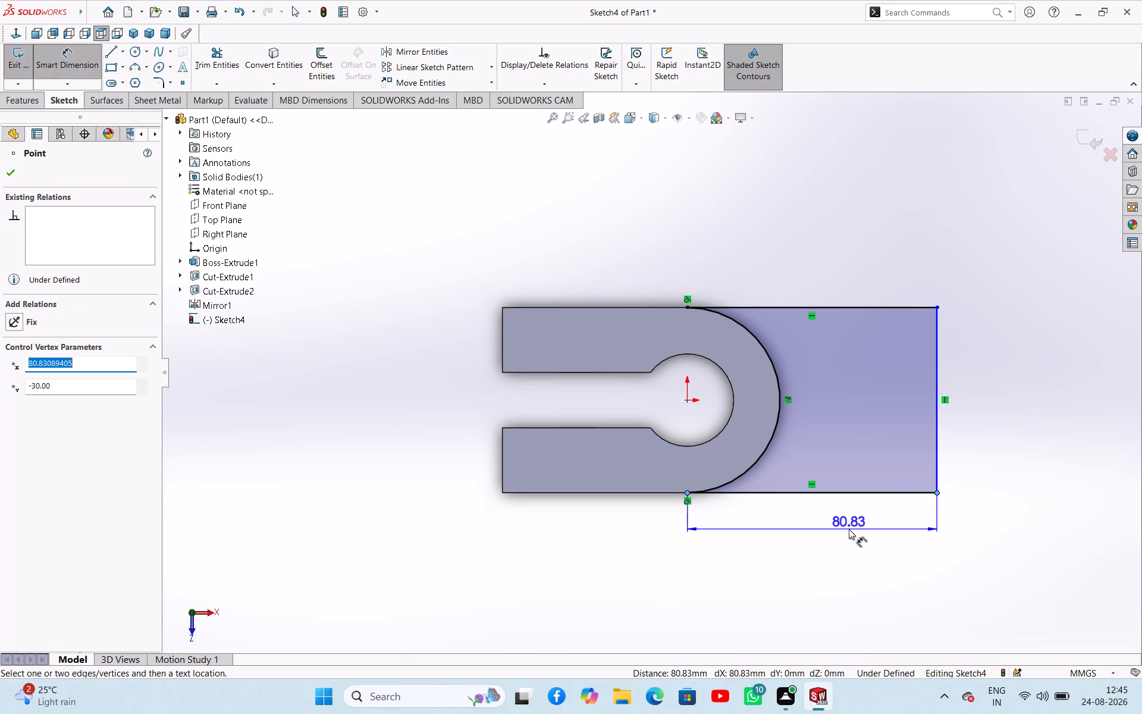
click(849, 529)
text(90)
key(Return)
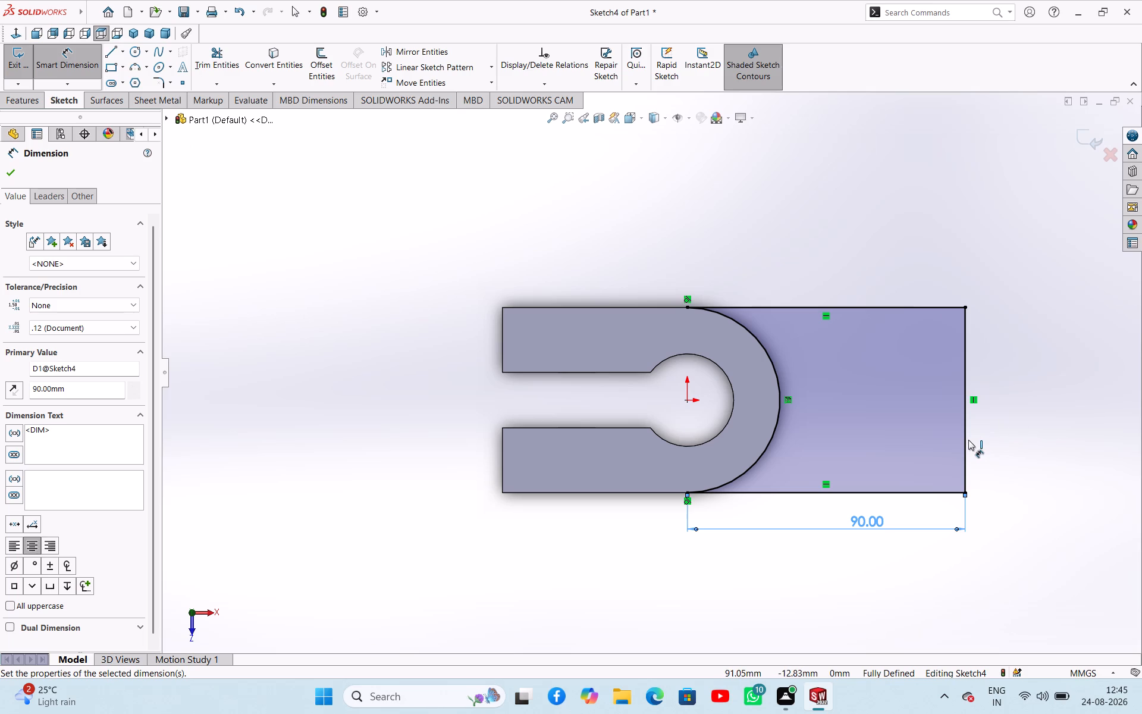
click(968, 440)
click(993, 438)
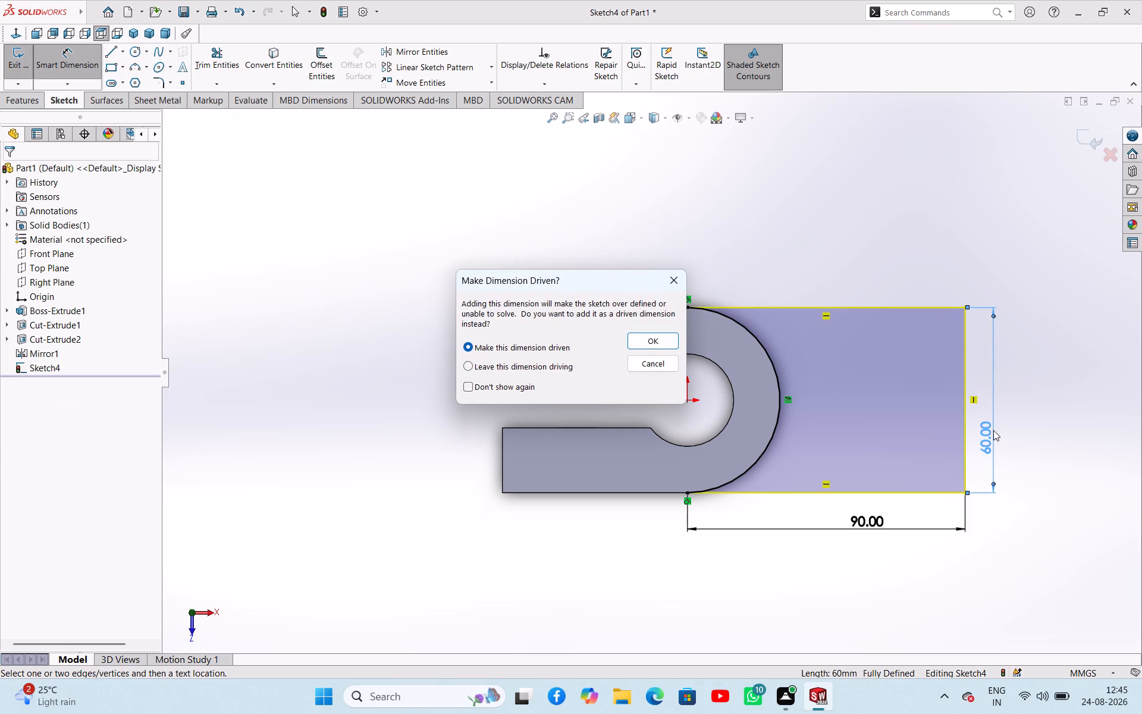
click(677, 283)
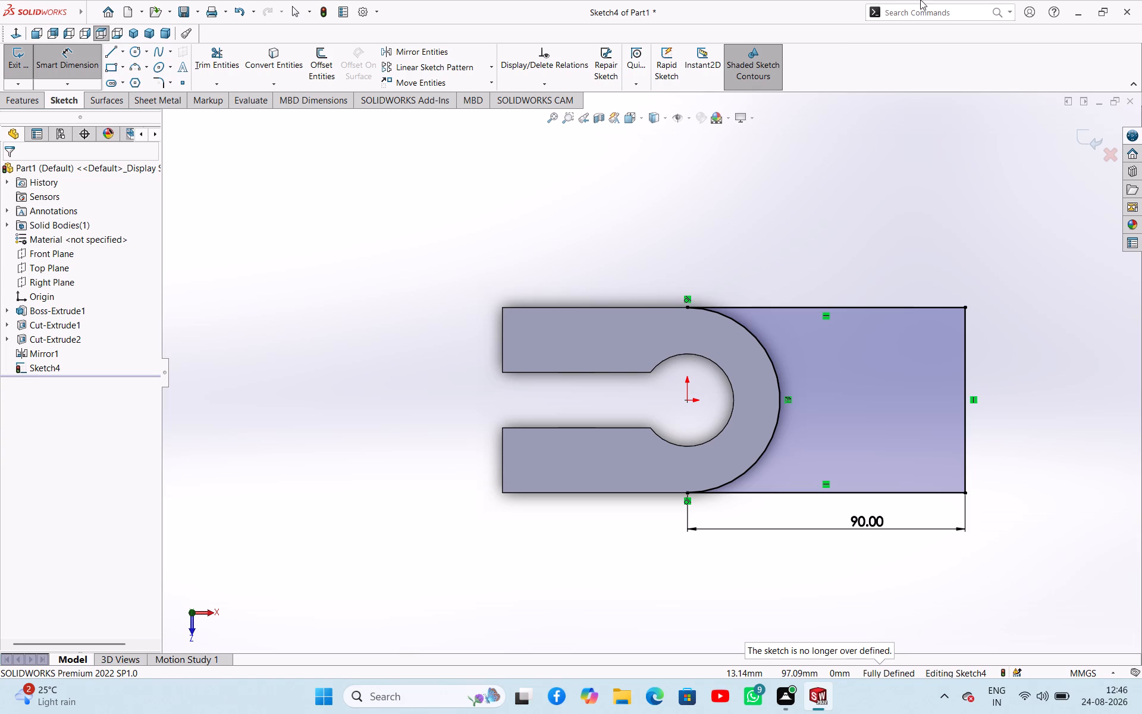
Exit the tongue sketch and set up a 9 mm blind boss extrusion of it, starting from an offset and directed down toward the clevis's underside.
click(23, 61)
middle_drag(426, 277, 419, 146)
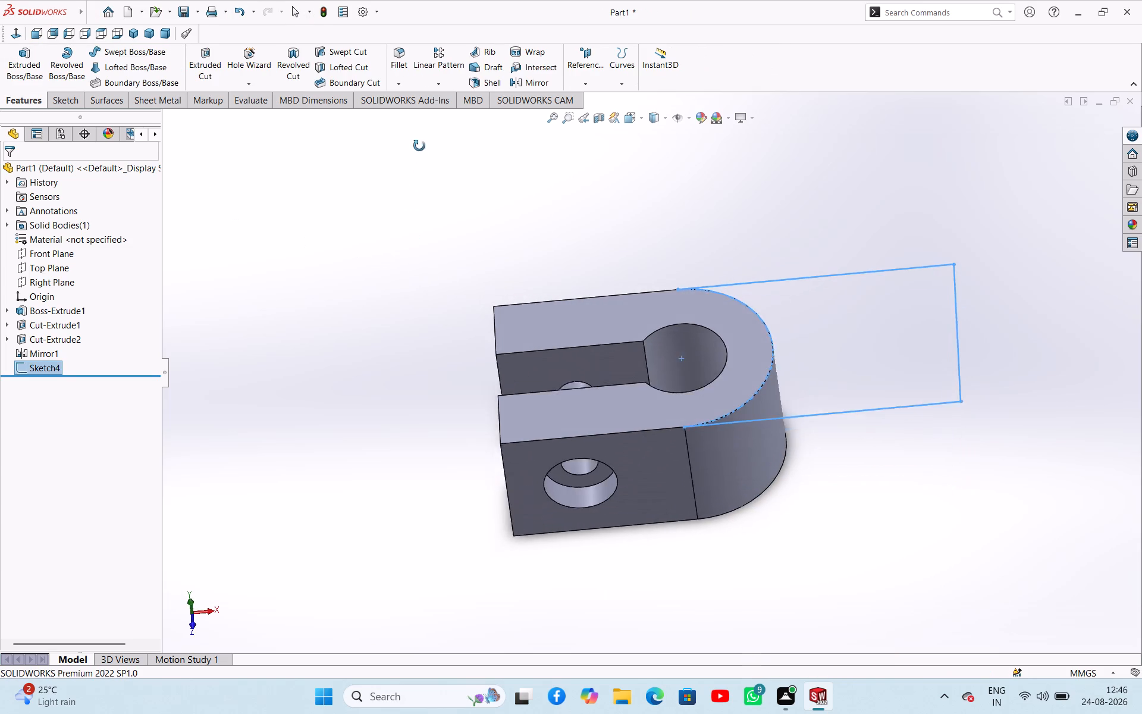
middle_drag(419, 146, 428, 131)
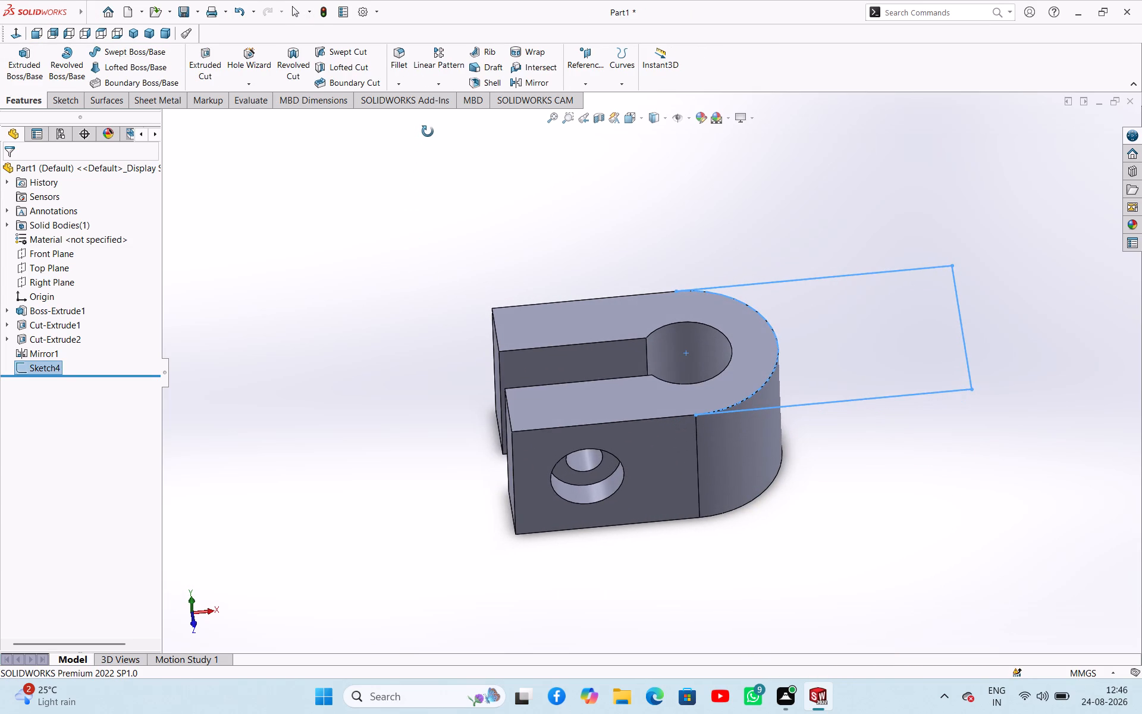
middle_drag(428, 131, 430, 131)
click(32, 61)
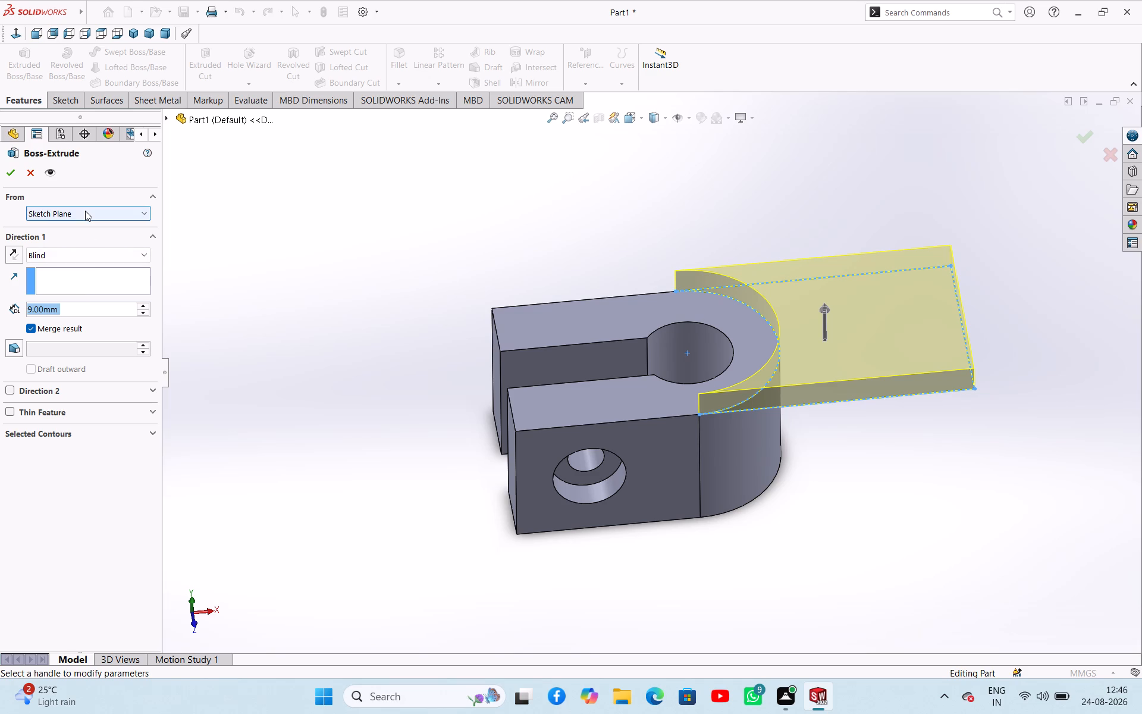
click(85, 211)
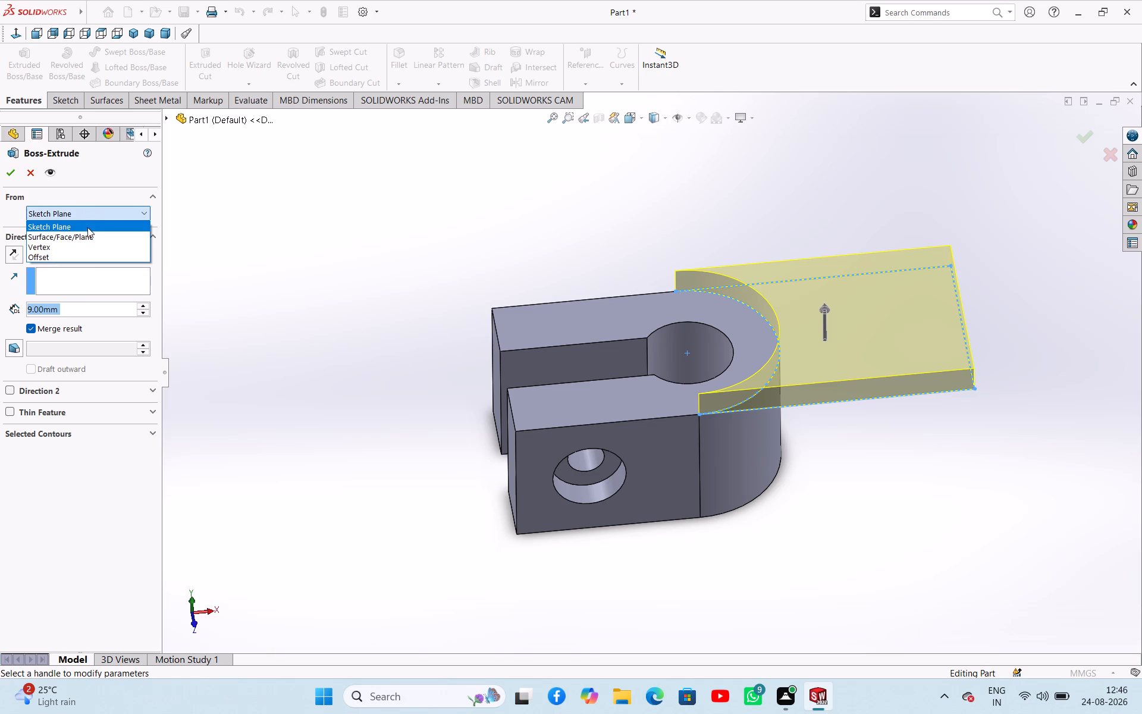
click(76, 258)
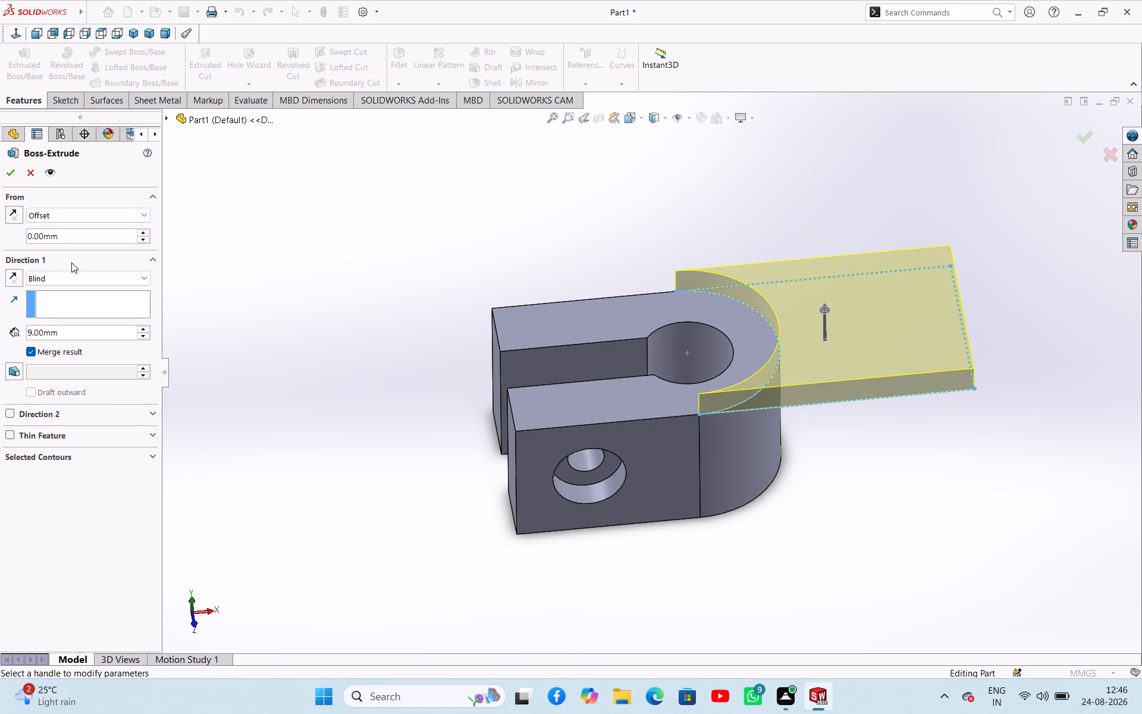
double_click(76, 237)
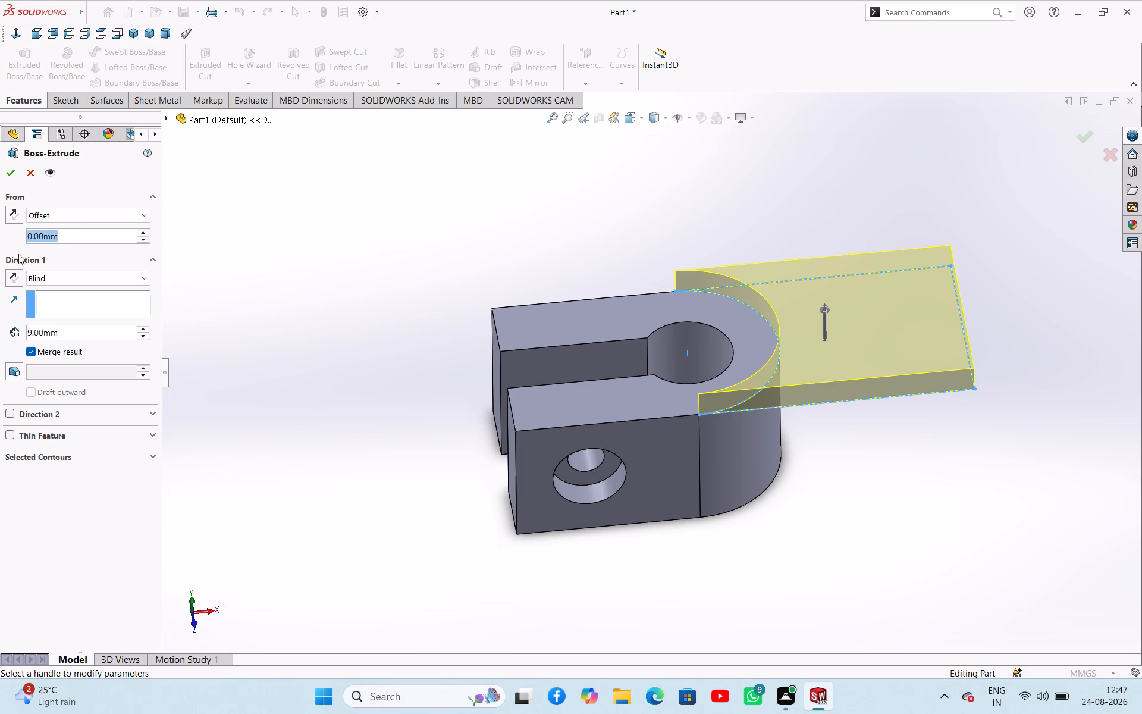
click(14, 273)
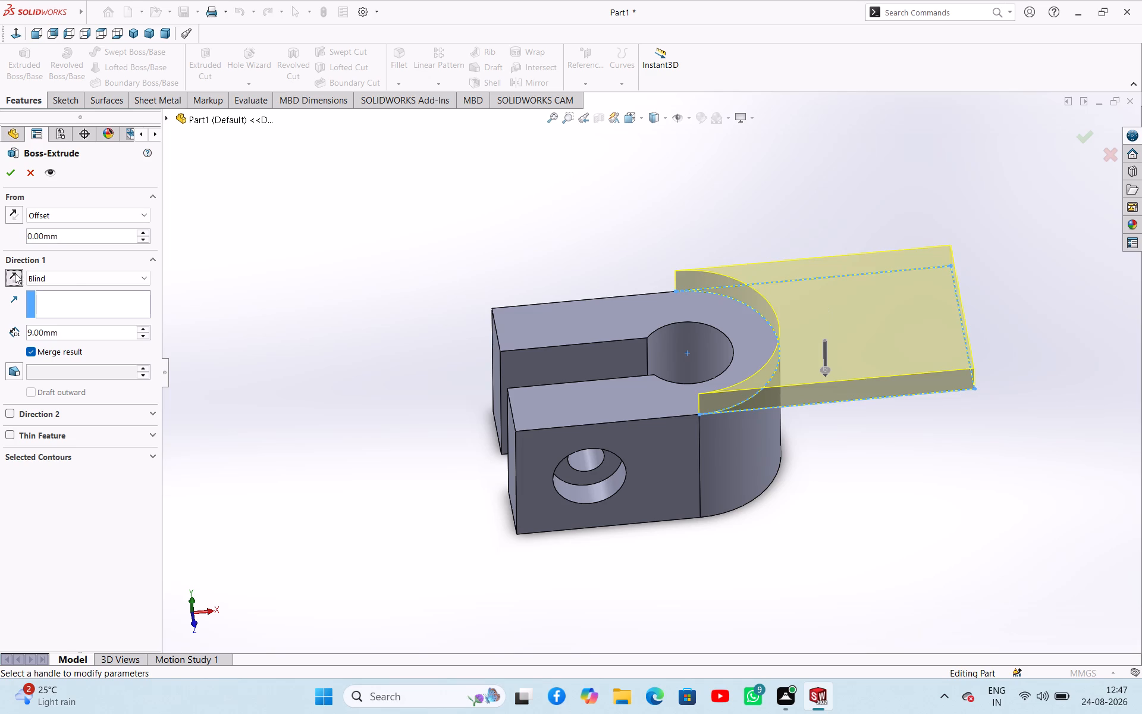
Set the extrusion's start offset to 10 mm and flip the offset downward into the clevis thickness.
click(147, 241)
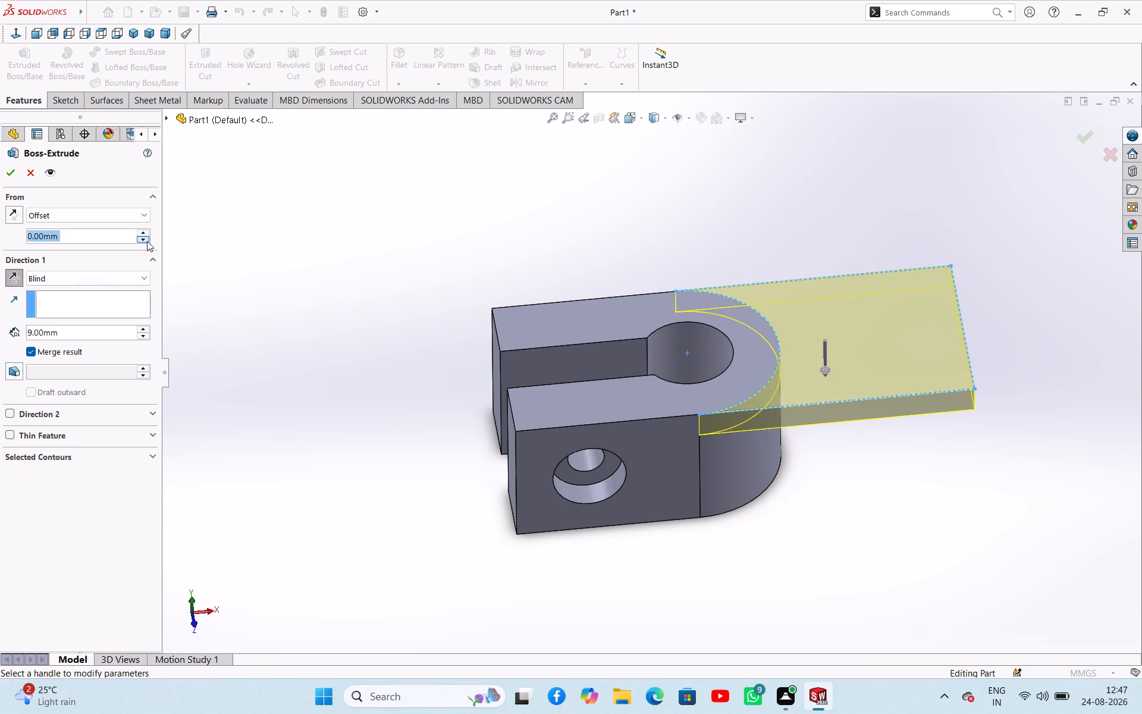
click(146, 234)
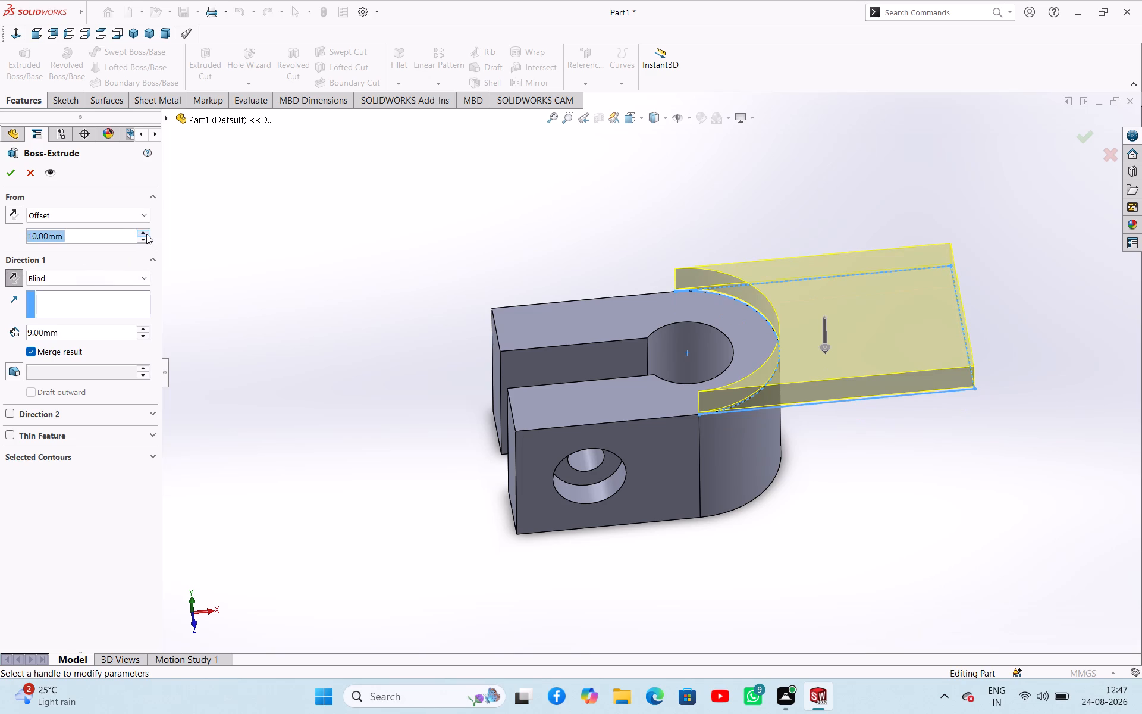
click(146, 234)
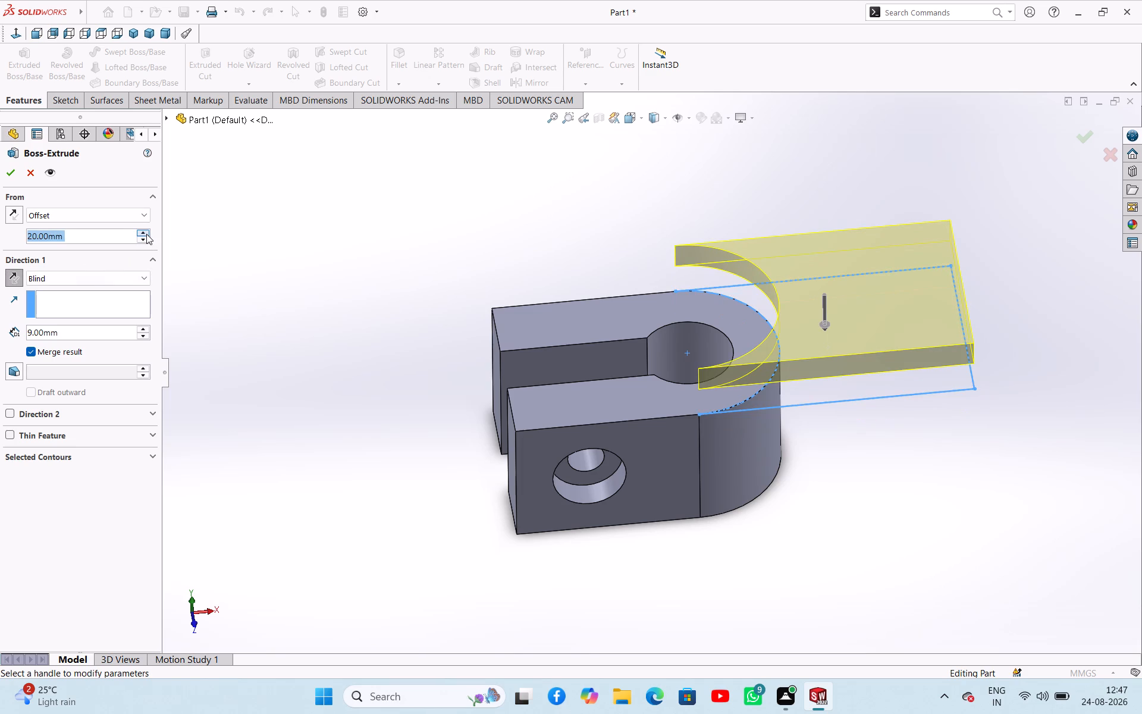
click(146, 234)
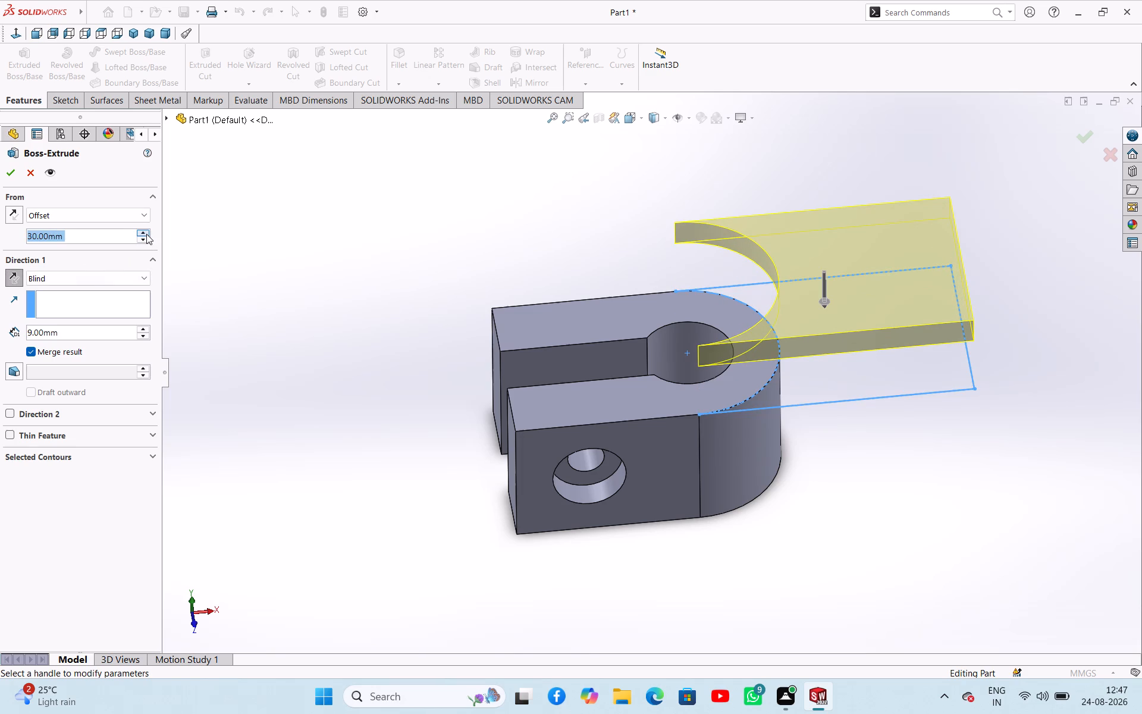
double_click(143, 241)
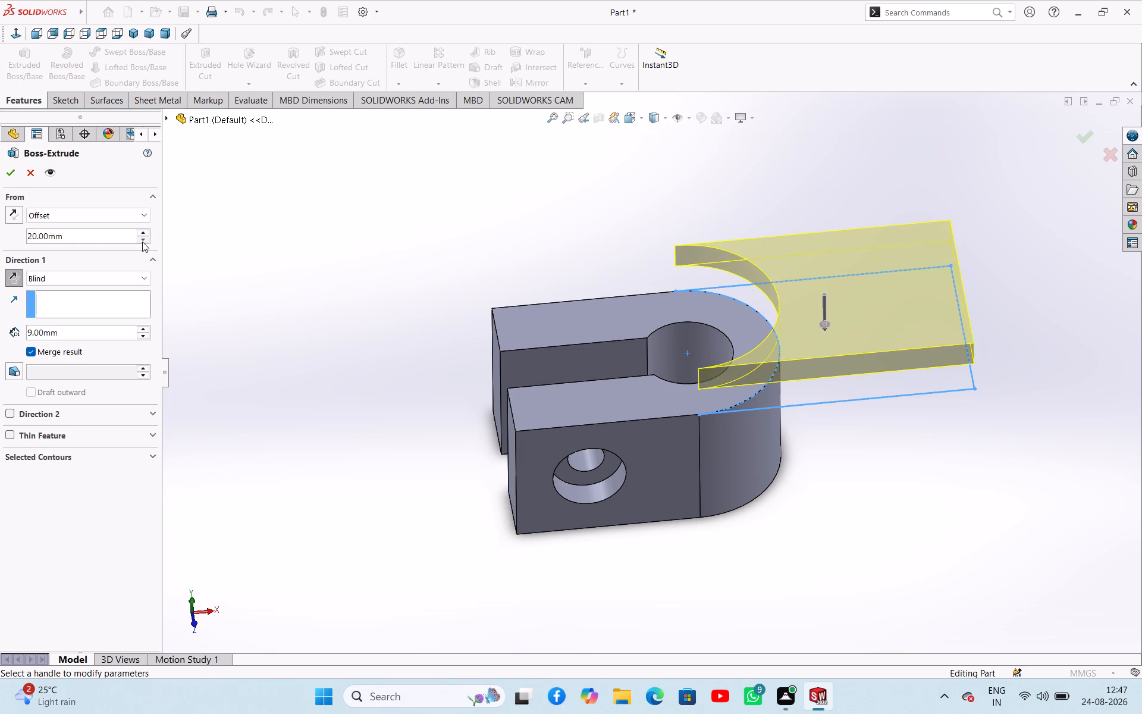
triple_click(142, 242)
click(142, 242)
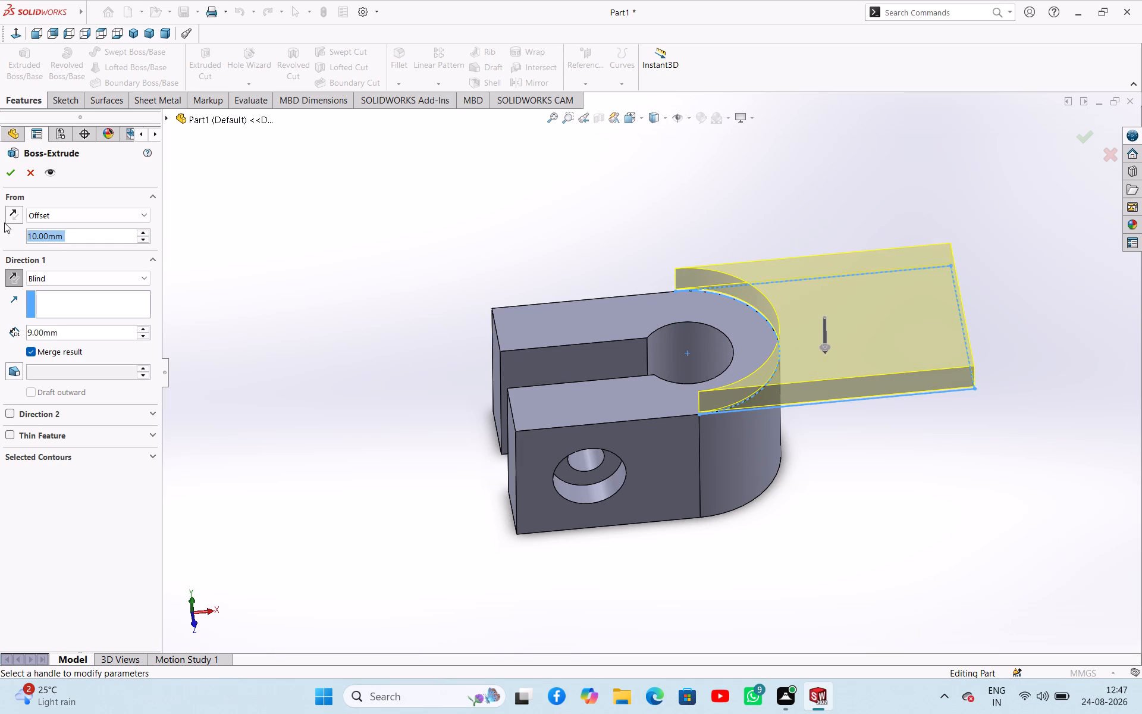
click(11, 220)
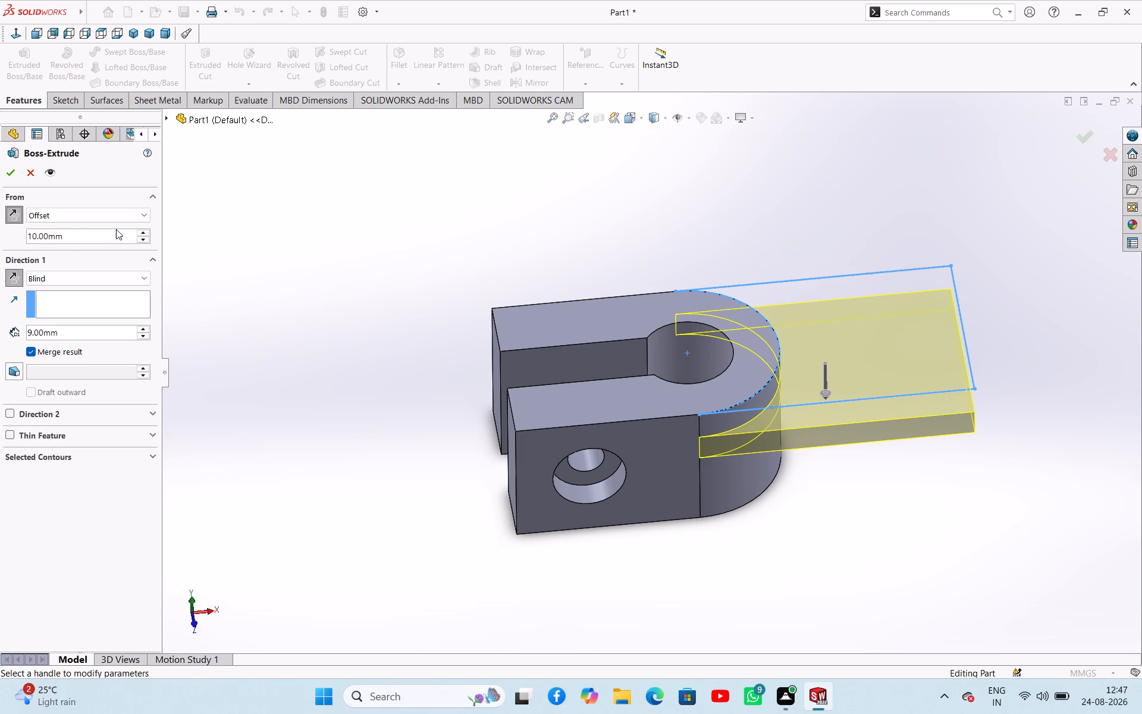
click(147, 240)
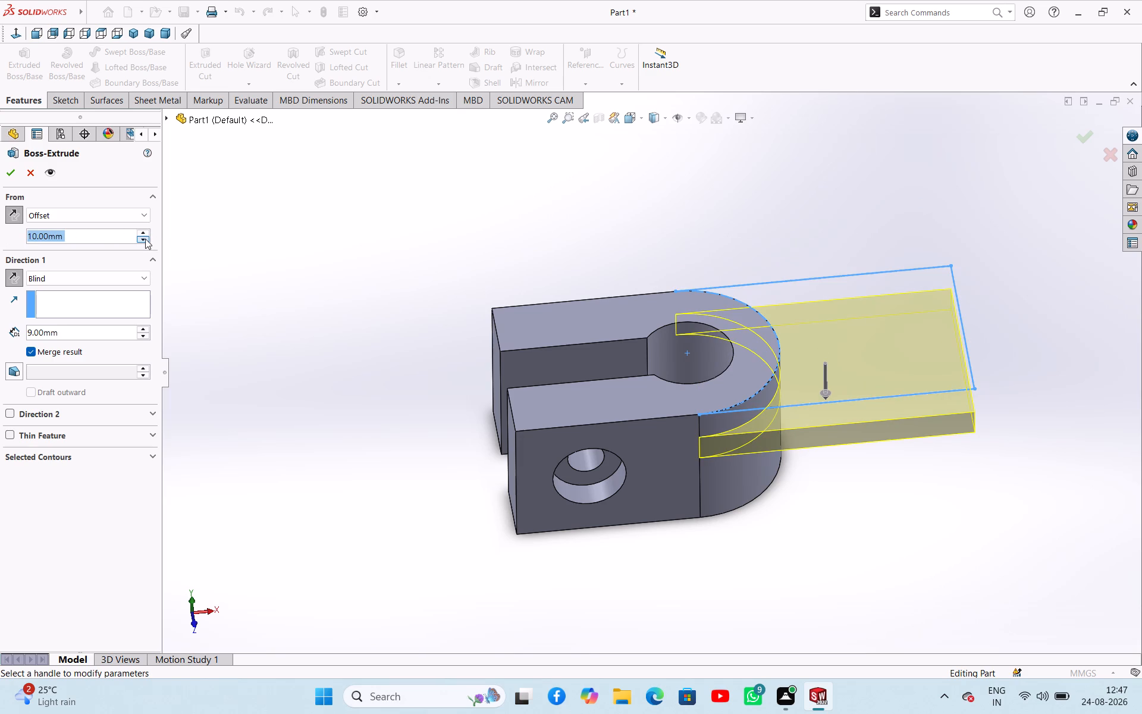
click(145, 243)
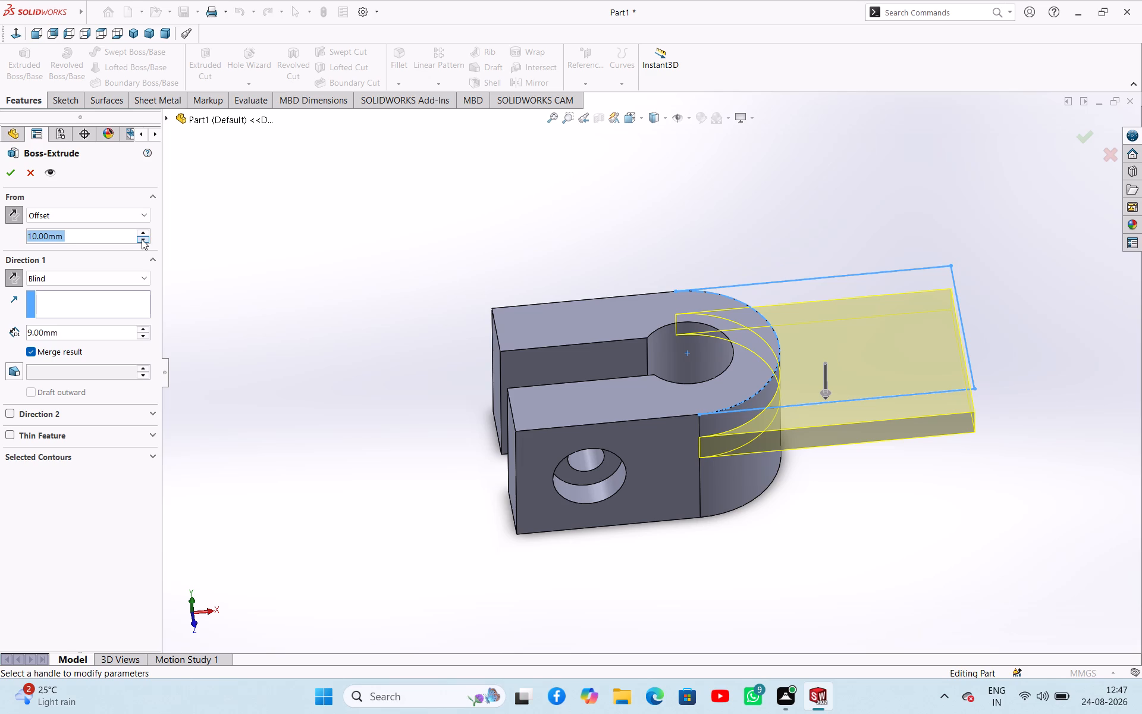
click(142, 239)
Set the extrusion's start offset to 22.5 mm and finish the 9 mm thick tongue.
middle_drag(563, 349, 558, 237)
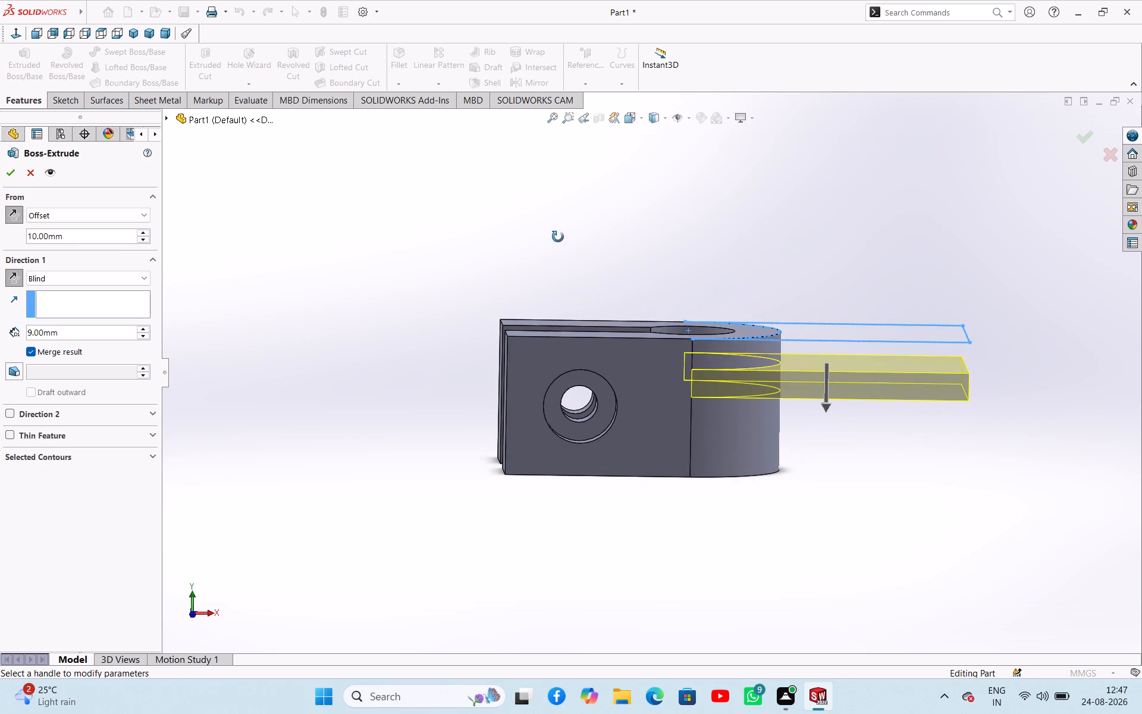
middle_drag(558, 237, 560, 234)
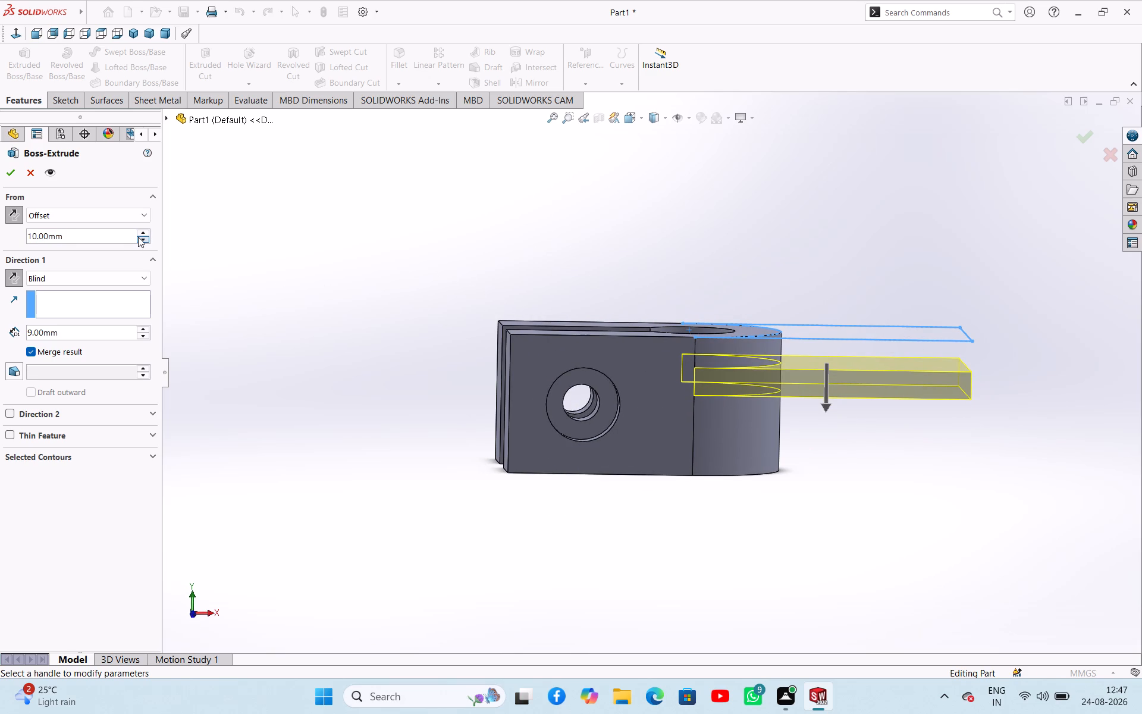
click(138, 237)
click(139, 237)
double_click(123, 237)
text(30)
key(Return)
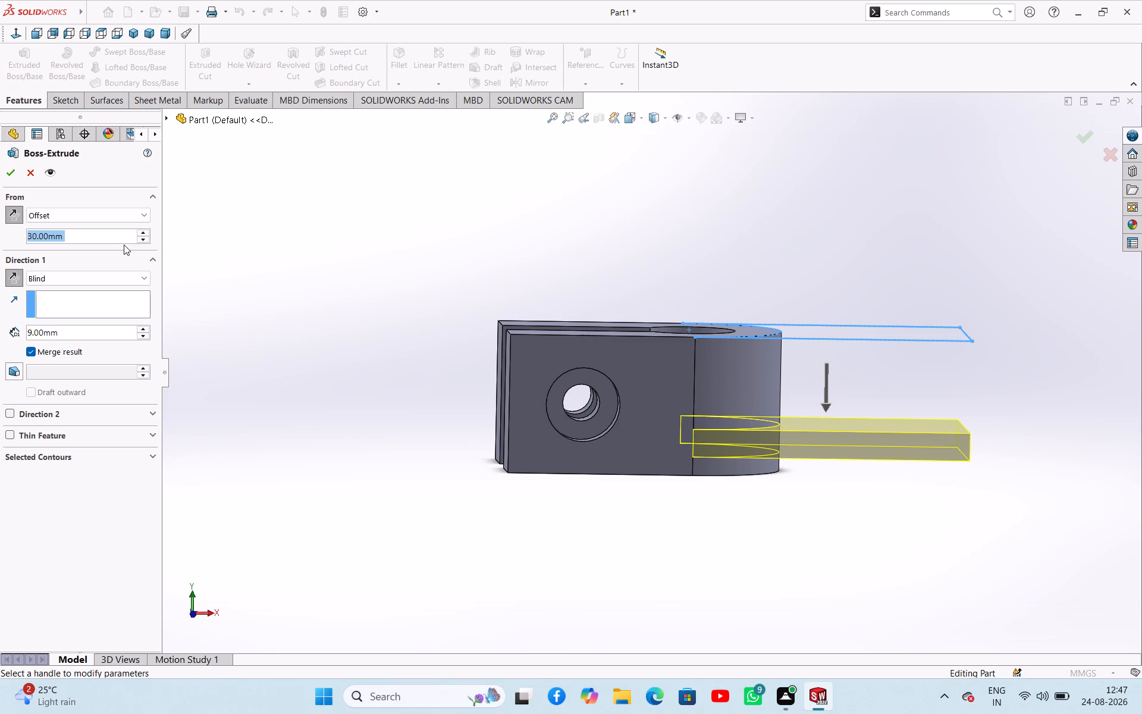
key(2)
text(2.)
key(5)
key(Return)
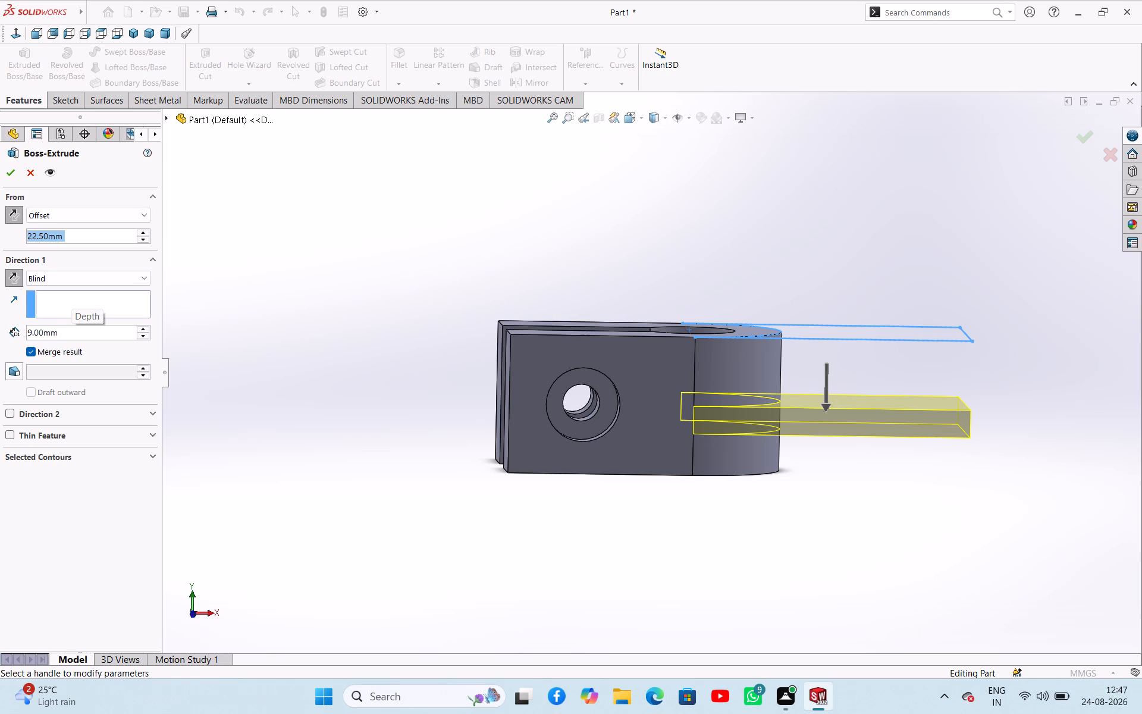
click(8, 181)
click(153, 253)
Edit the tongue extrusion's end condition to Mid Plane, keeping the 9 mm depth and 22.5 mm start offset.
middle_drag(279, 258, 314, 272)
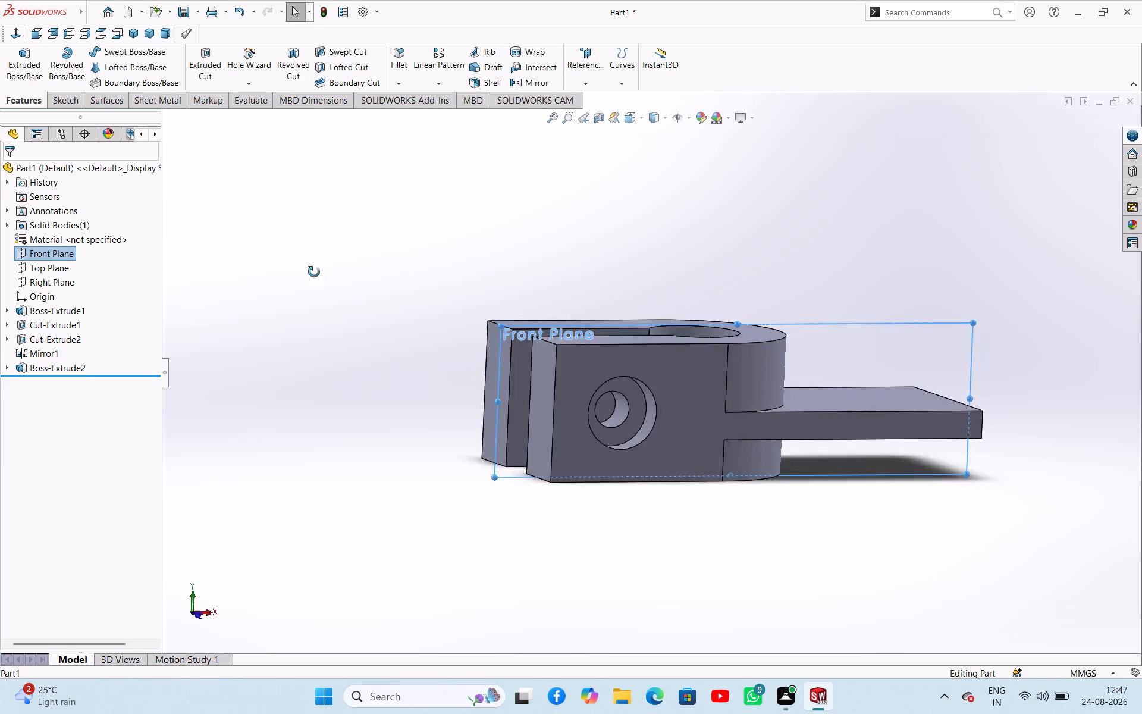
middle_drag(314, 272, 260, 348)
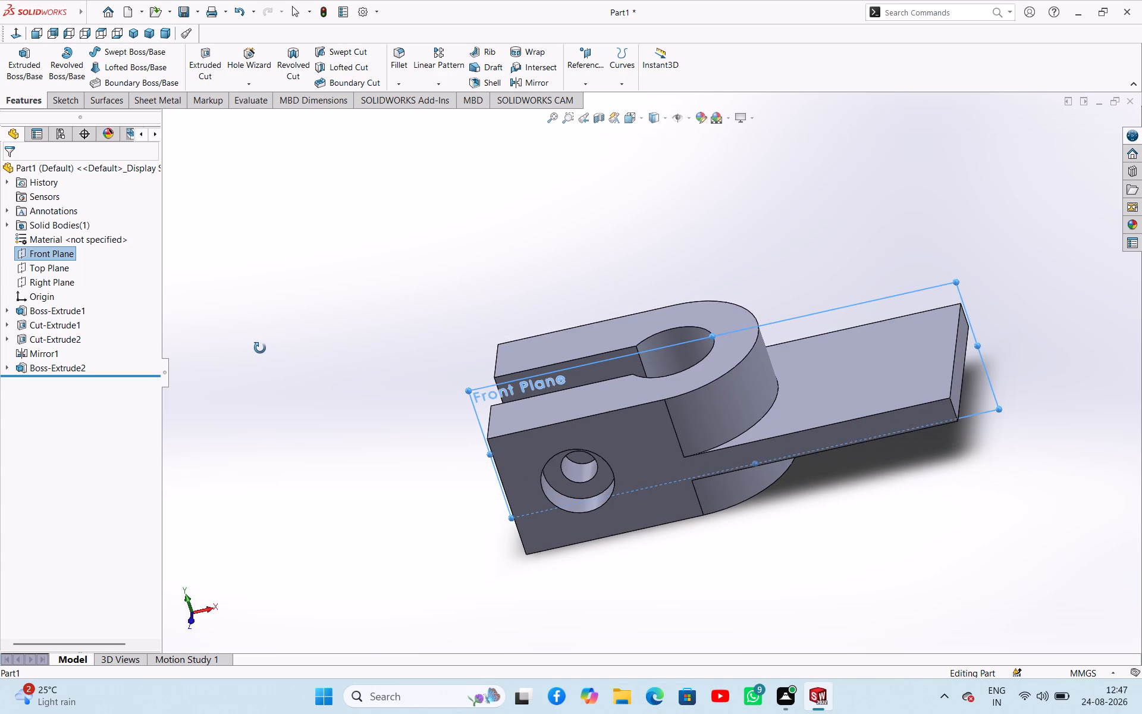
middle_drag(260, 348, 268, 278)
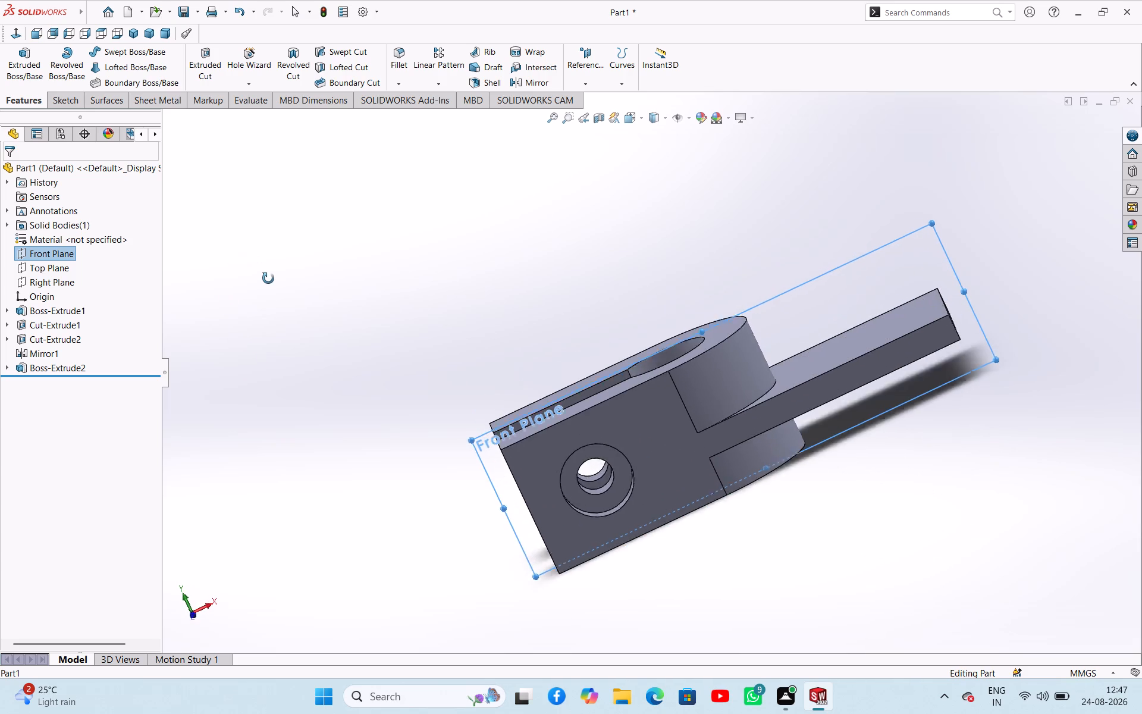
middle_drag(268, 278, 223, 283)
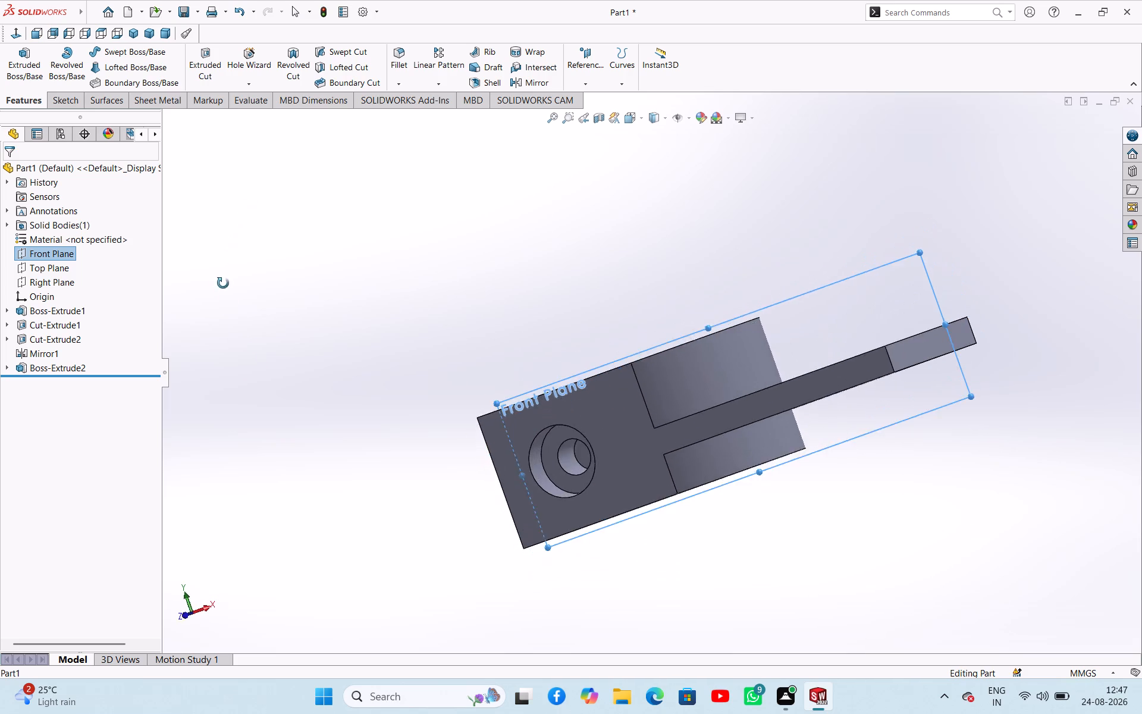
middle_drag(223, 283, 256, 306)
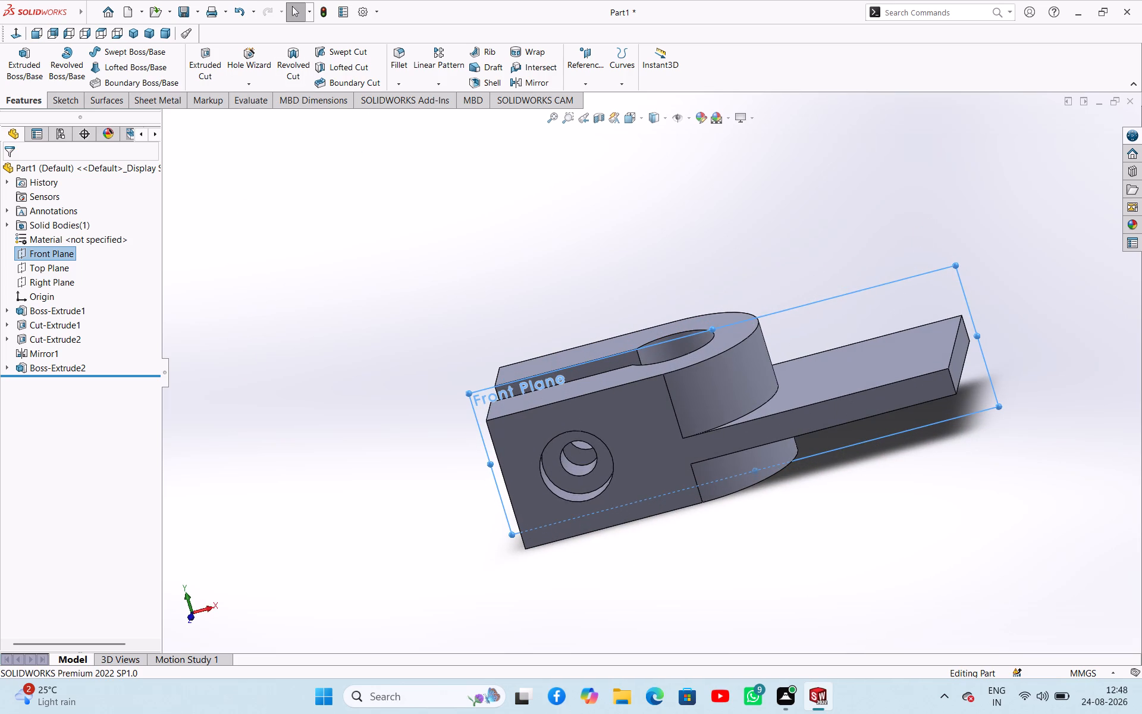
click(63, 367)
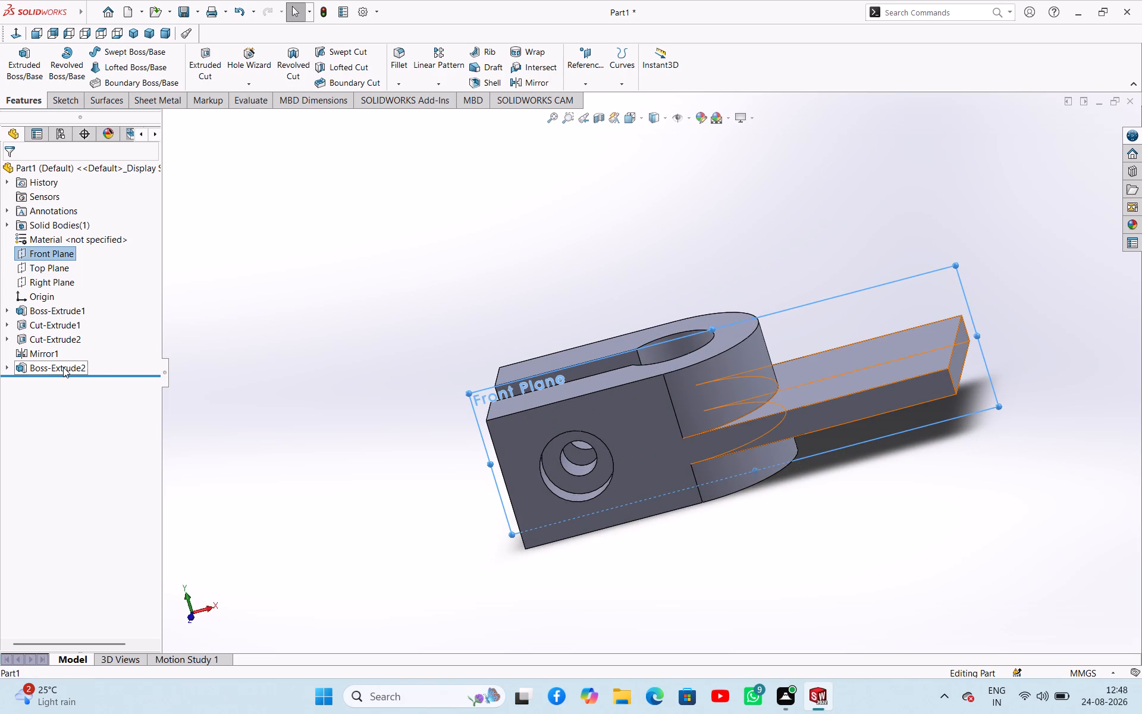
click(76, 333)
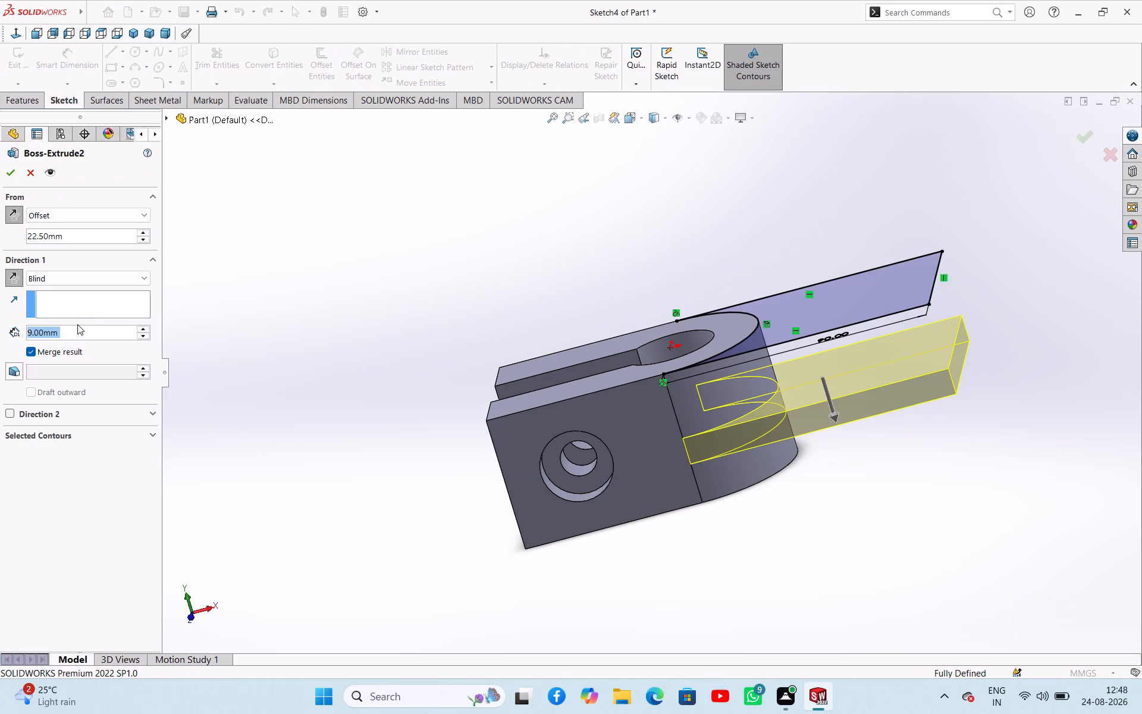
click(81, 275)
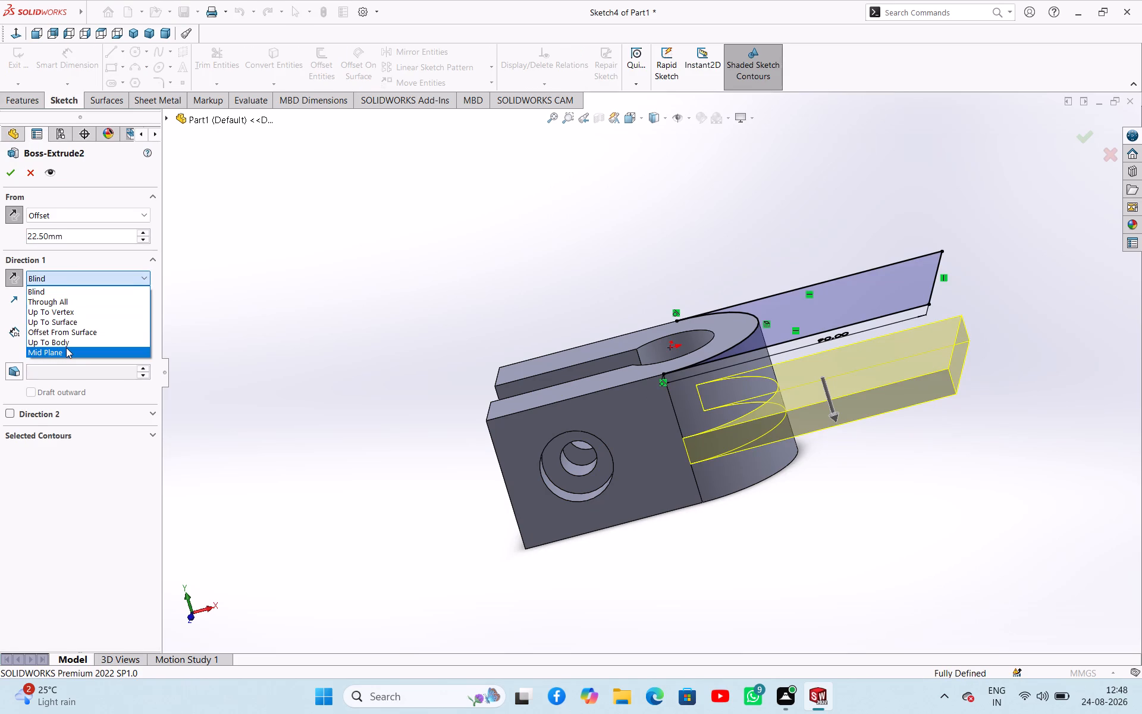
click(66, 347)
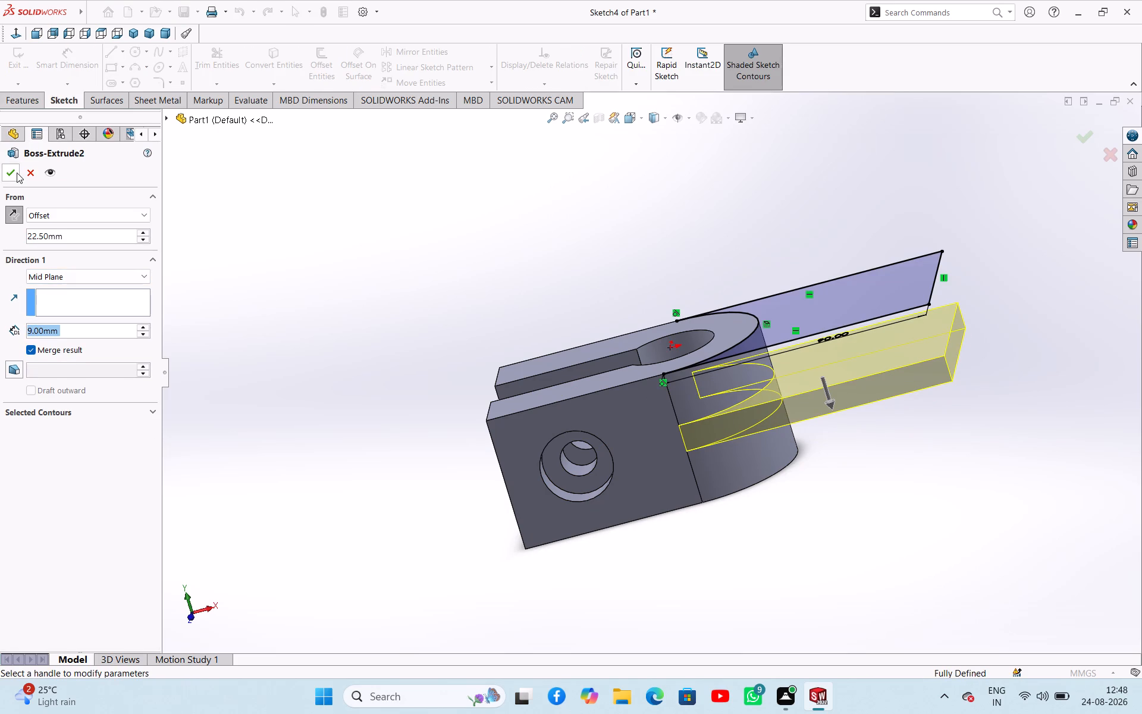
click(17, 173)
click(252, 270)
From the front view, measure the distance between the tongue's lower edge and the clevis's bottom edge at the rounded end.
middle_drag(290, 276, 322, 270)
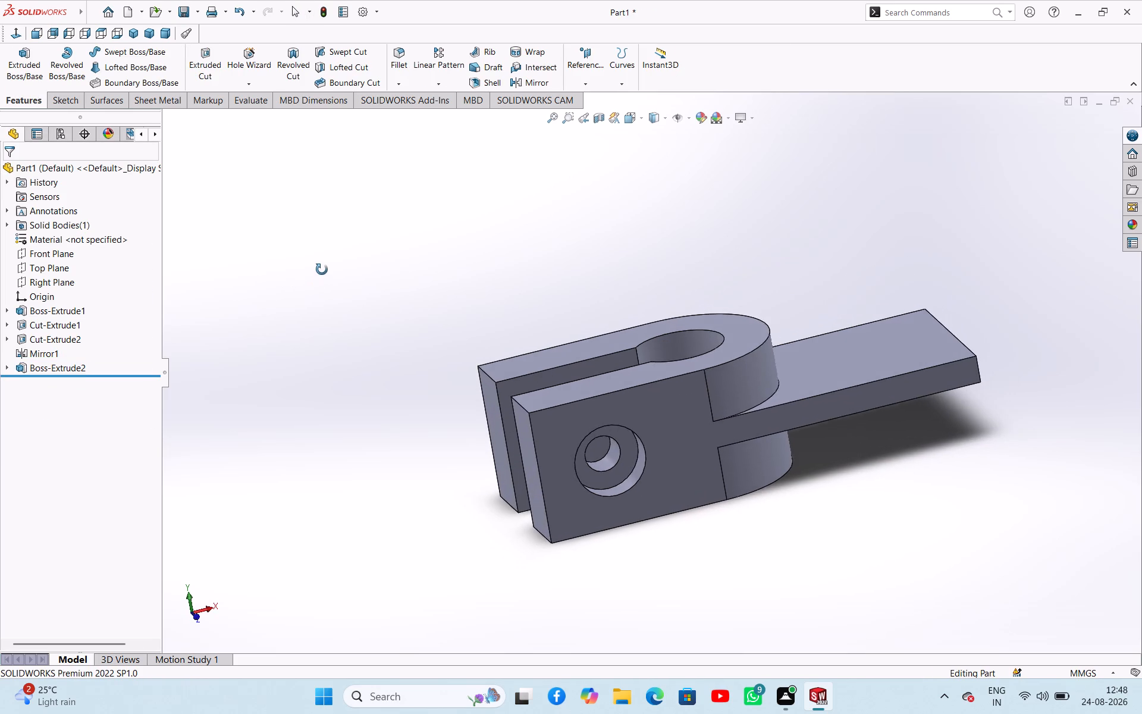
middle_drag(322, 270, 292, 219)
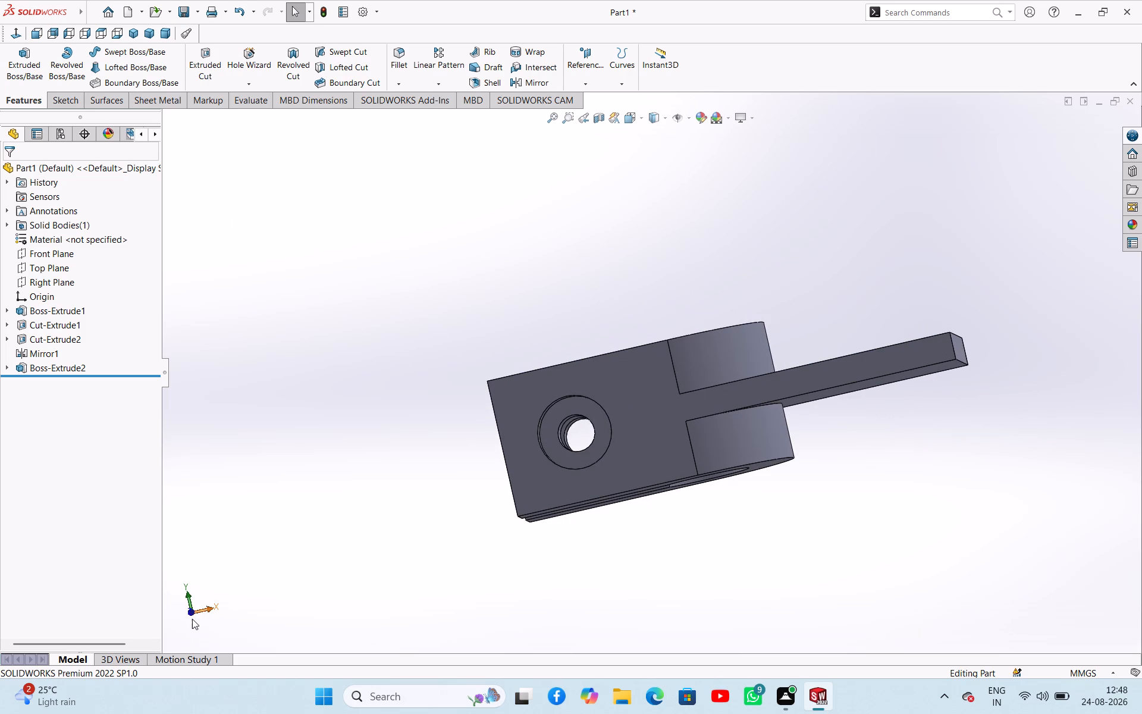
click(191, 613)
click(335, 496)
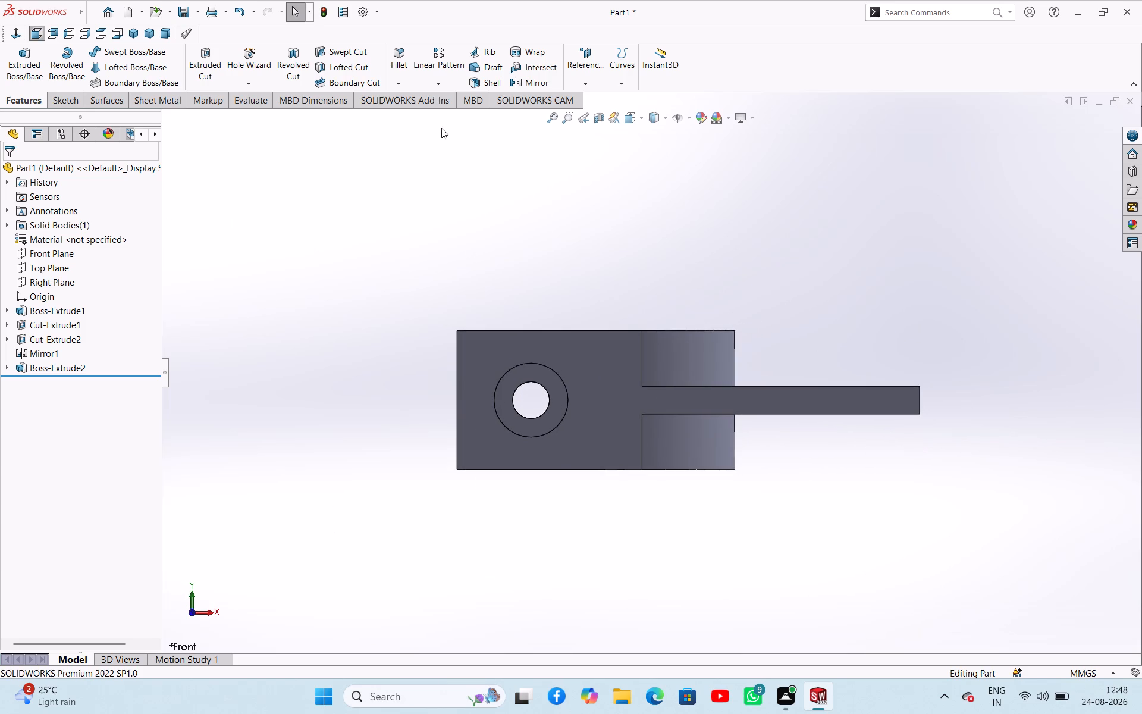
click(250, 103)
click(134, 59)
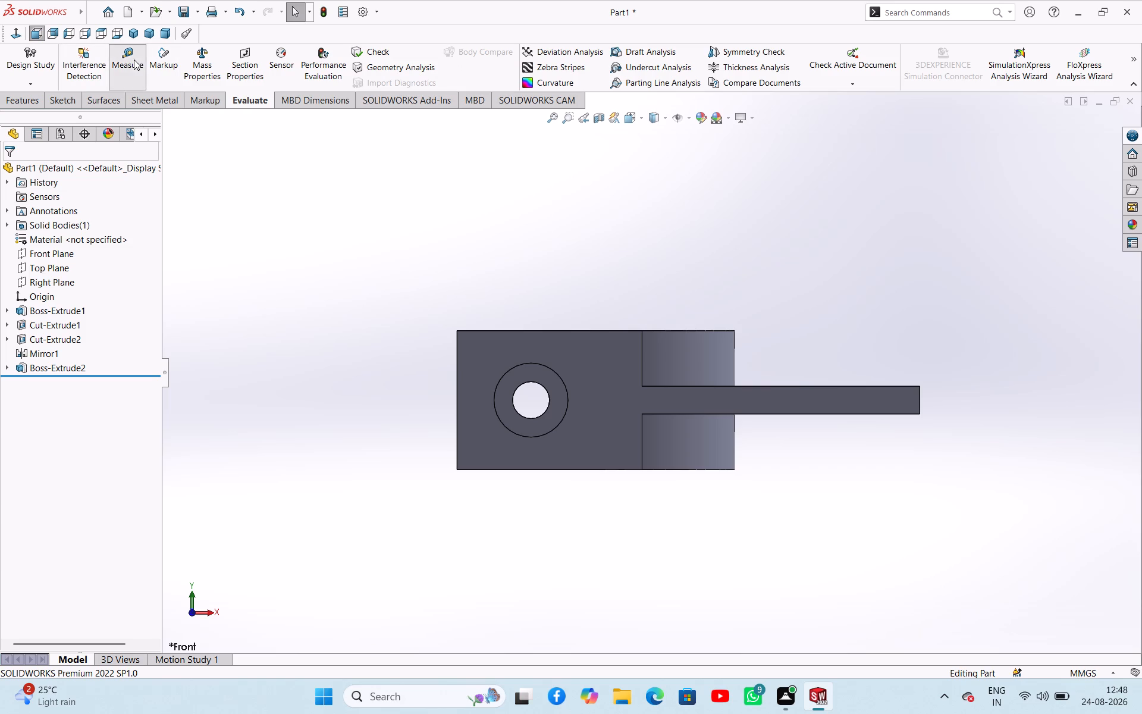
click(902, 415)
click(730, 471)
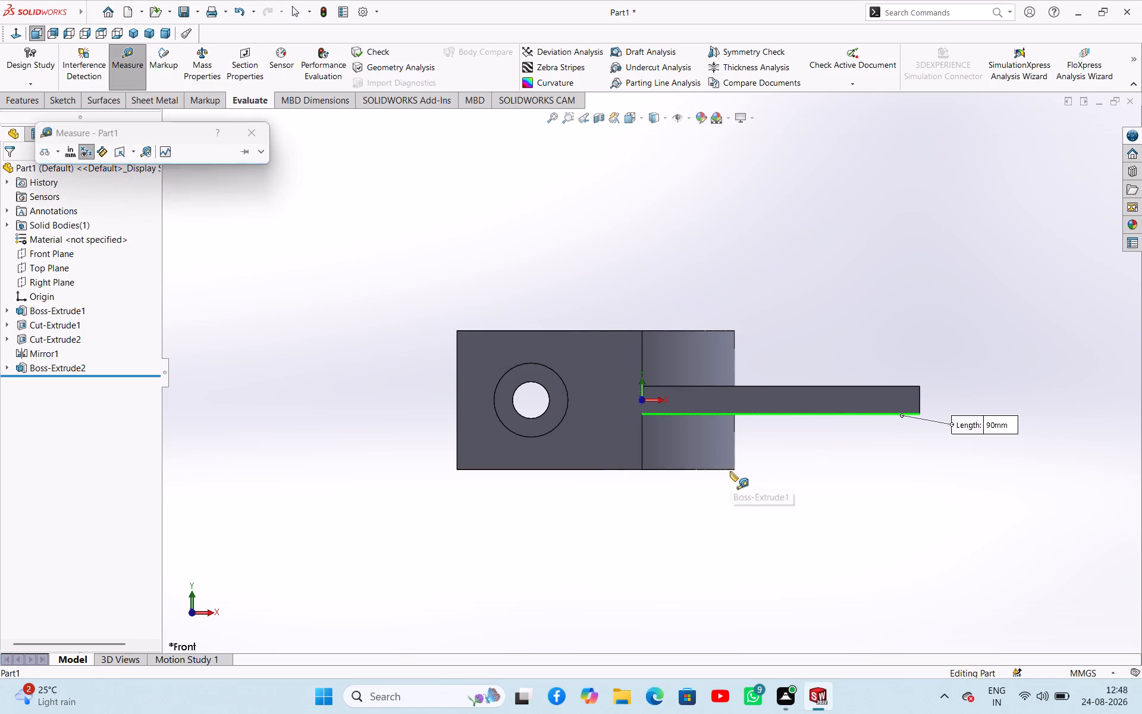
scroll(691, 433, down, 7)
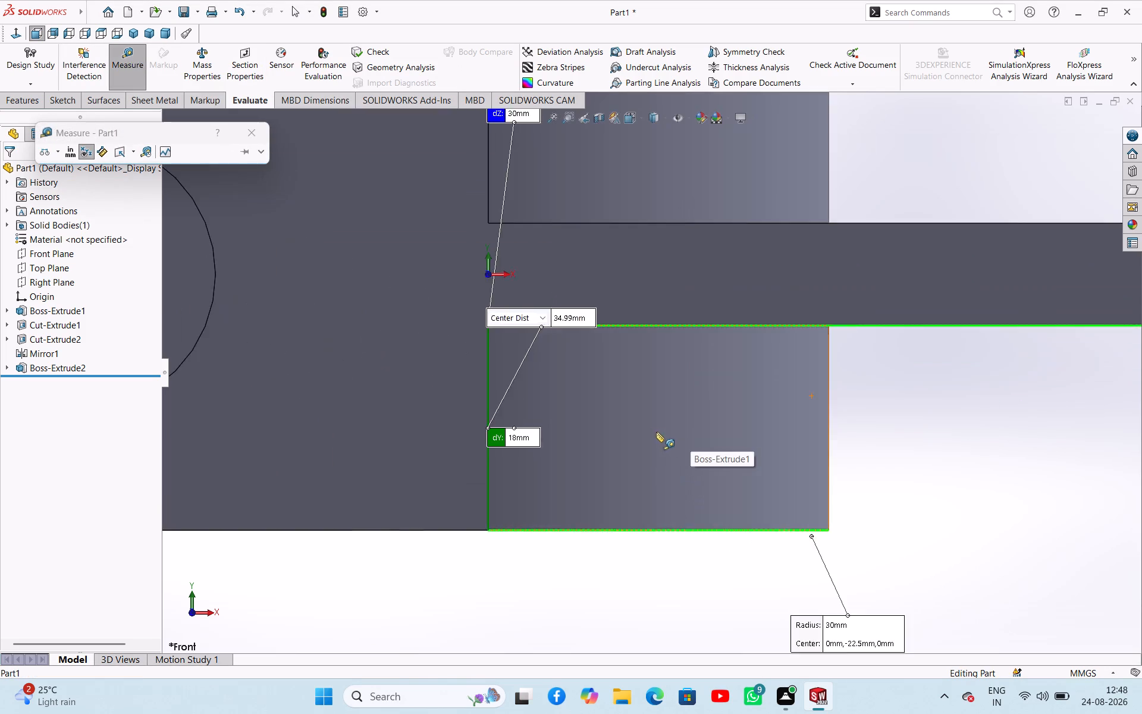
scroll(603, 416, down, 4)
scroll(586, 408, up, 3)
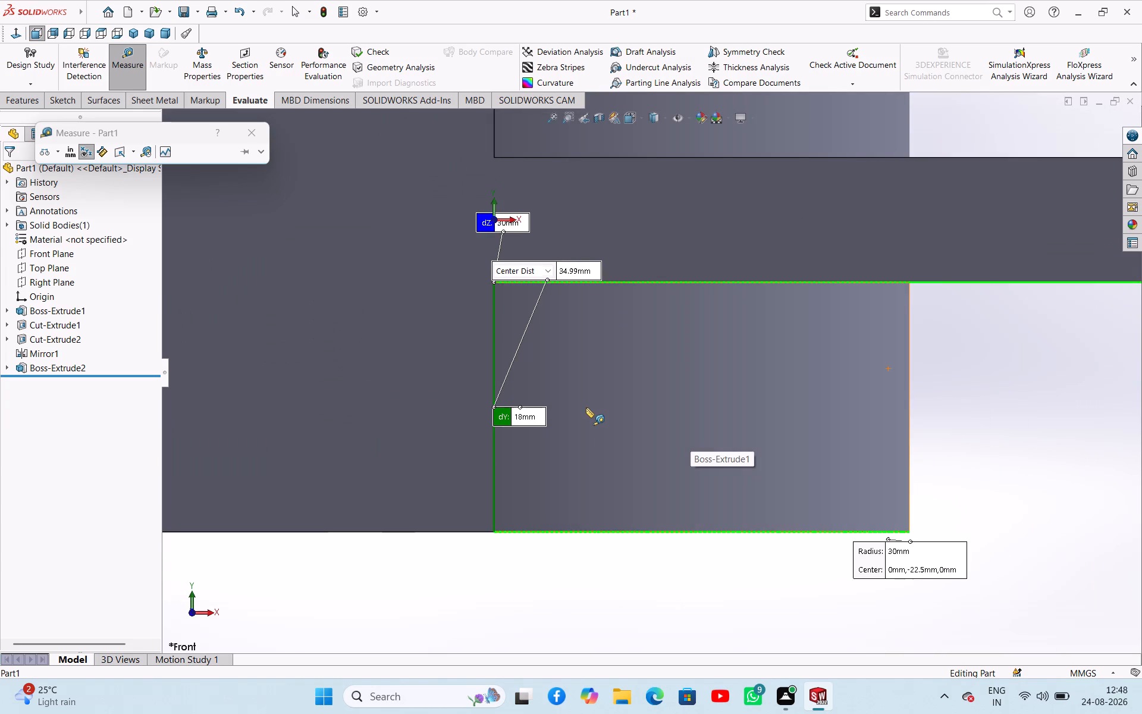
scroll(339, 287, up, 7)
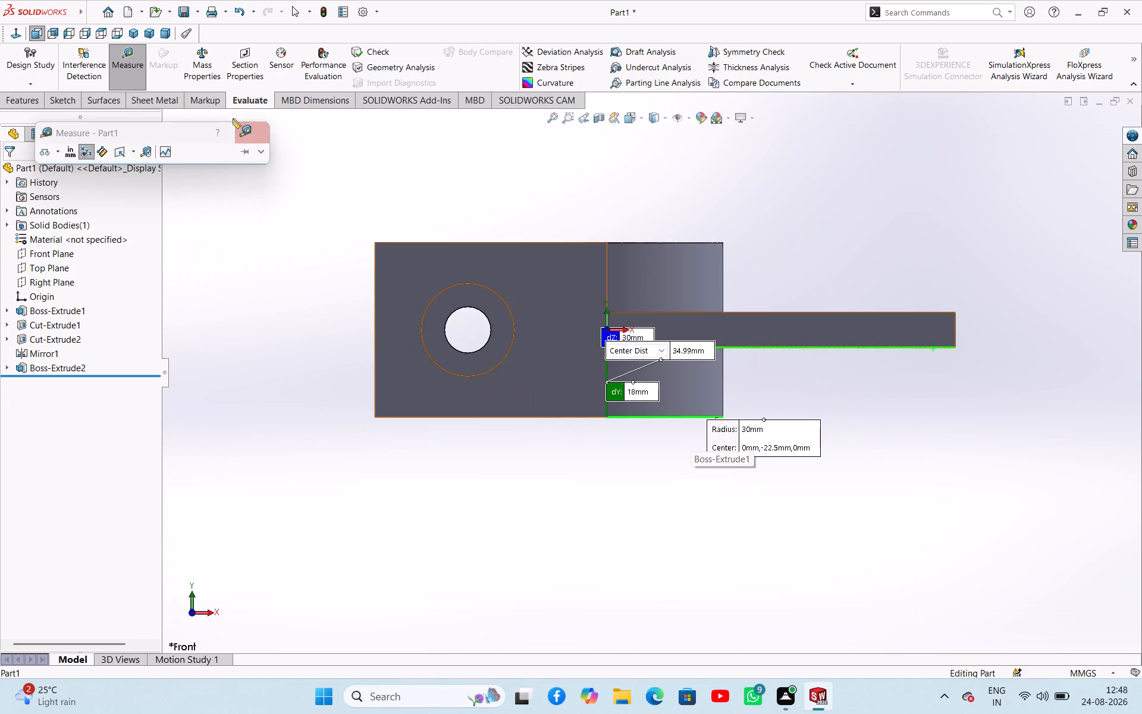
click(250, 133)
click(252, 176)
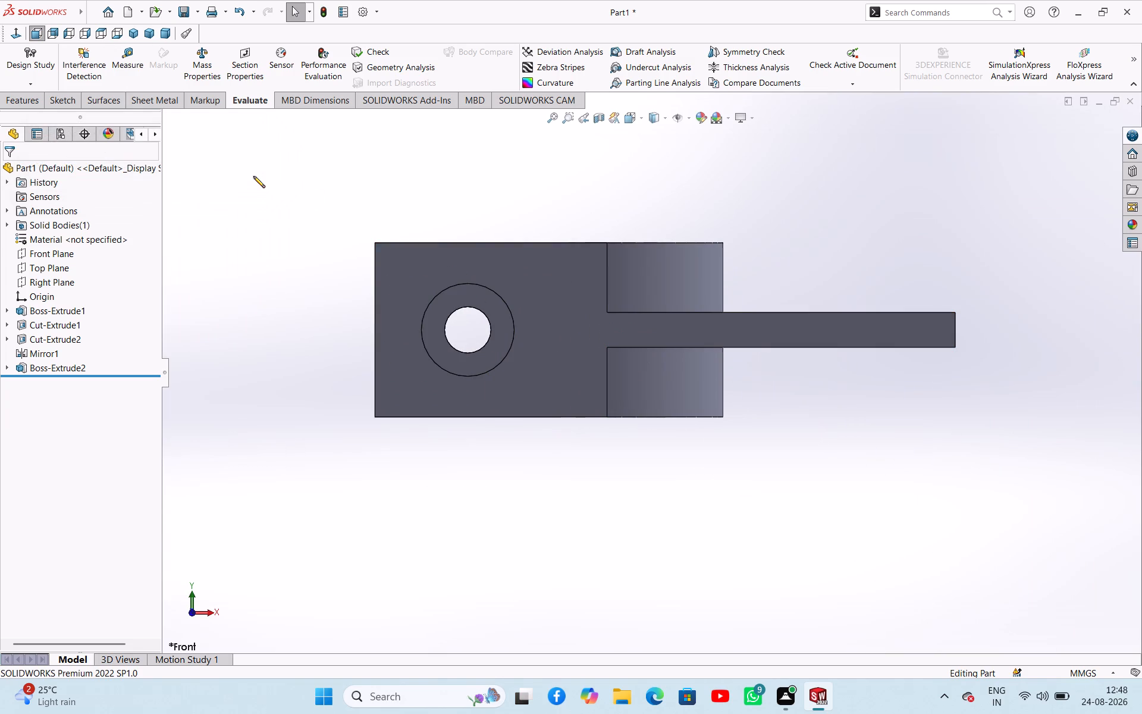
Start a sketch on the clevis's flat front side face and convert the tongue's free end edge into it.
middle_drag(841, 453, 840, 469)
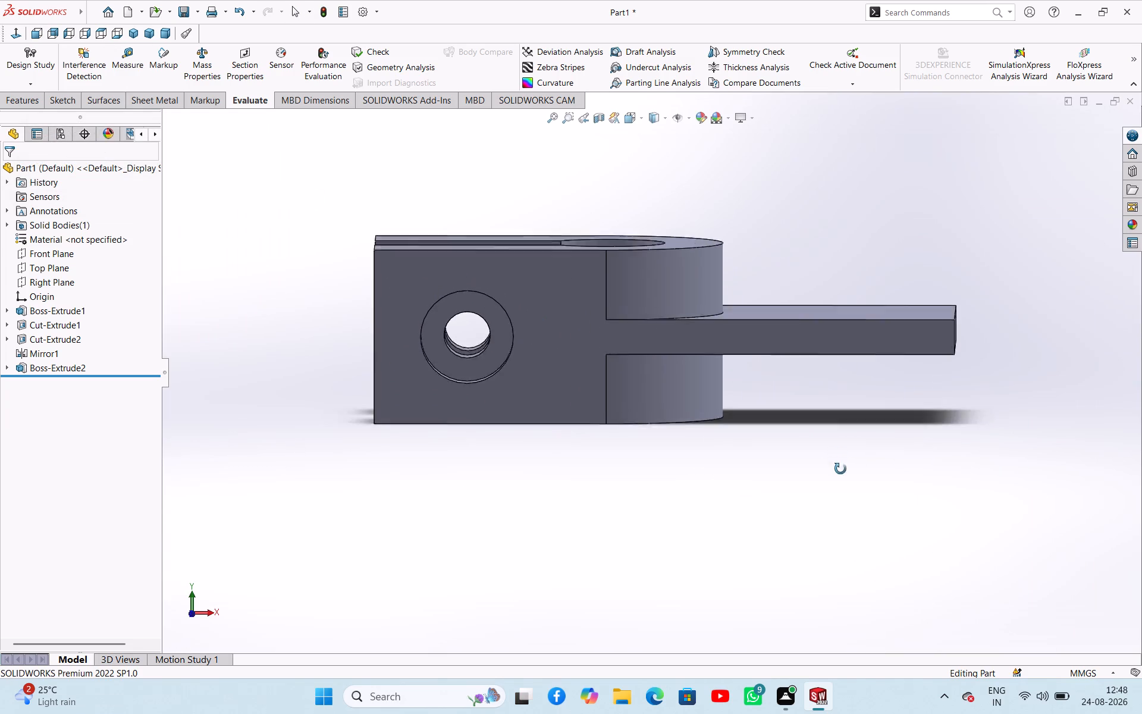
middle_drag(840, 469, 859, 488)
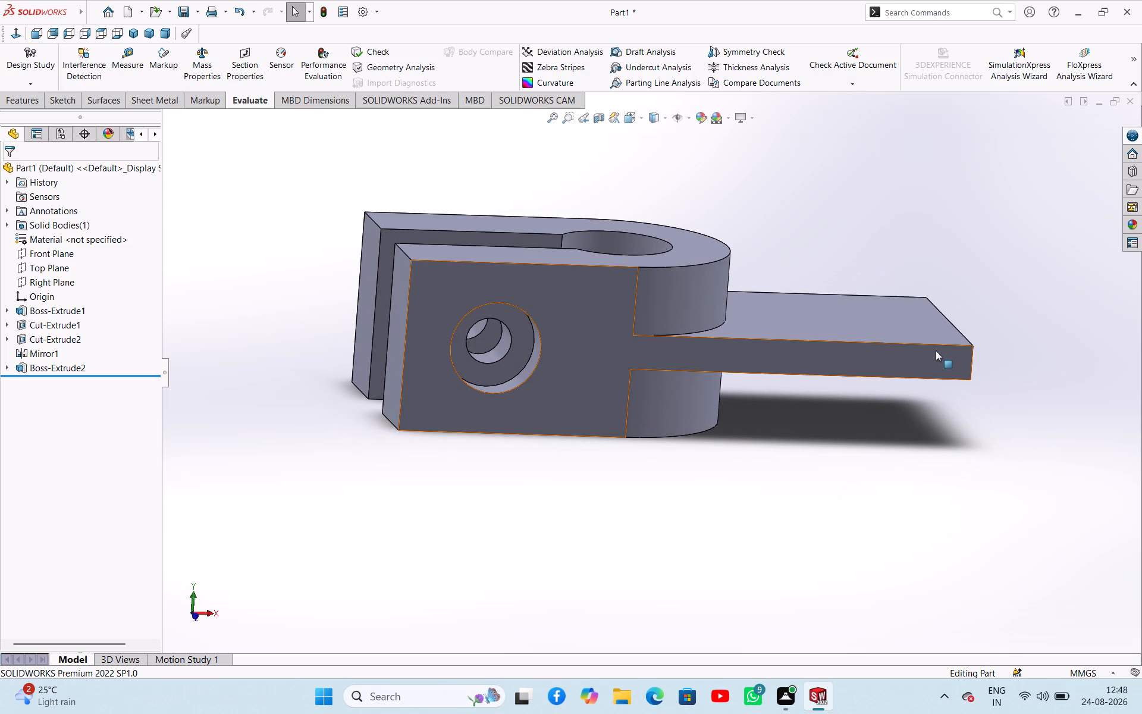
click(936, 356)
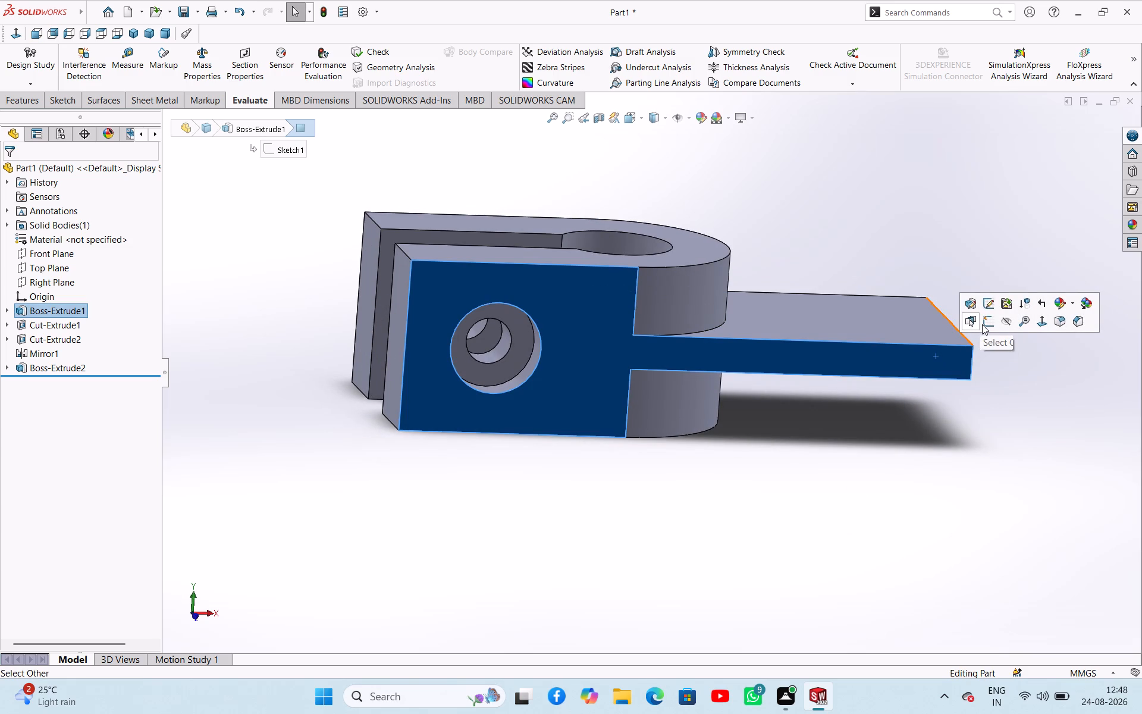
click(982, 324)
click(883, 455)
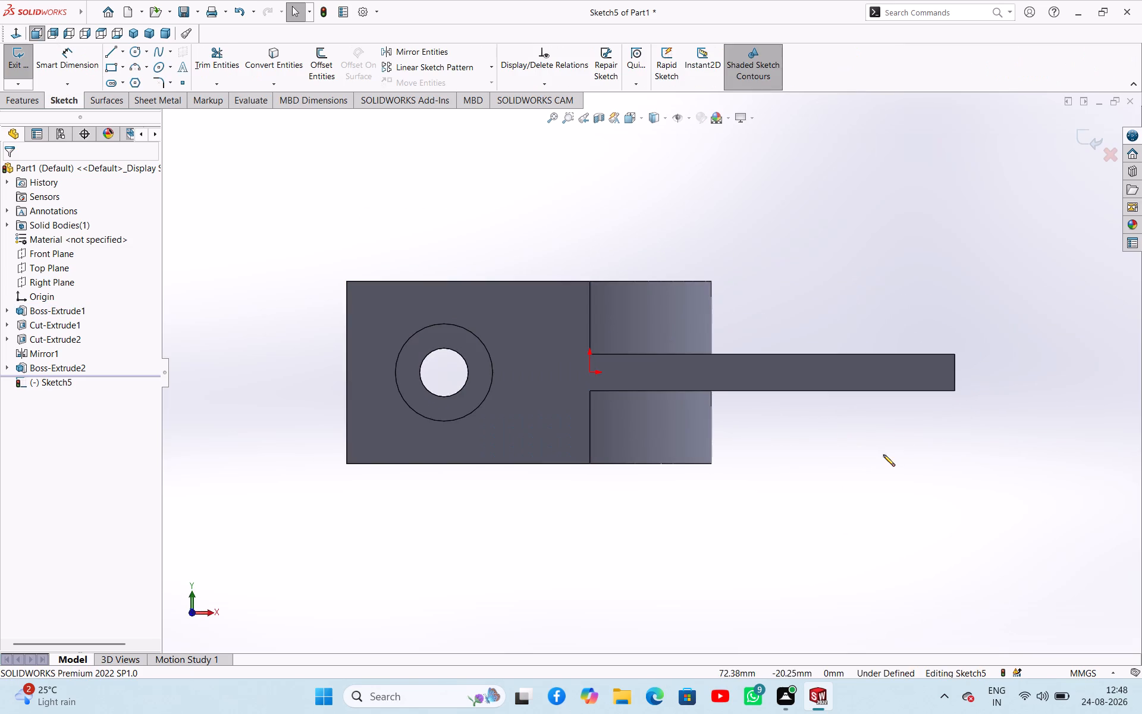
scroll(1009, 368, up, 6)
scroll(884, 305, down, 4)
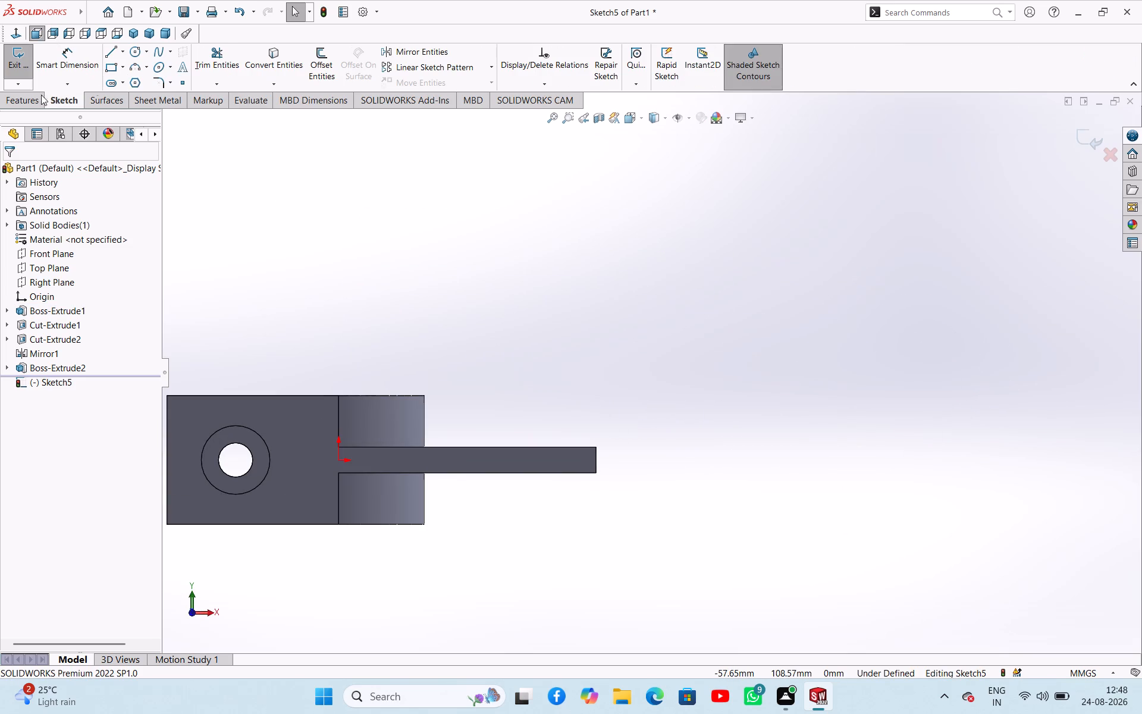
click(267, 61)
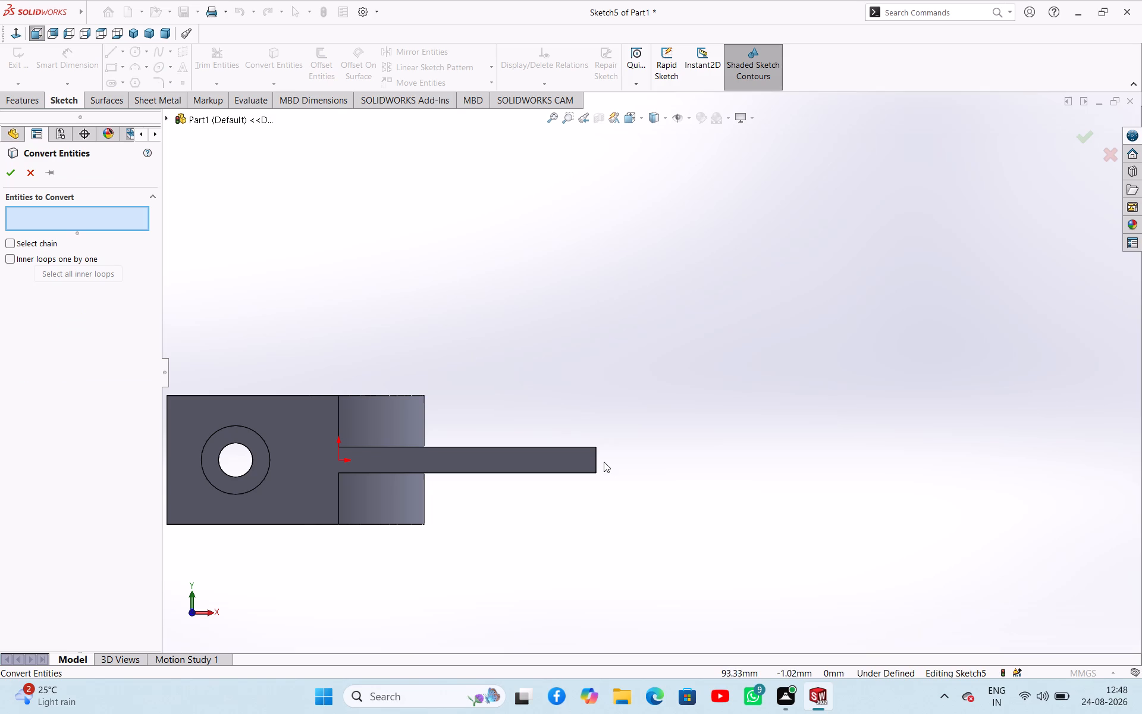
click(596, 458)
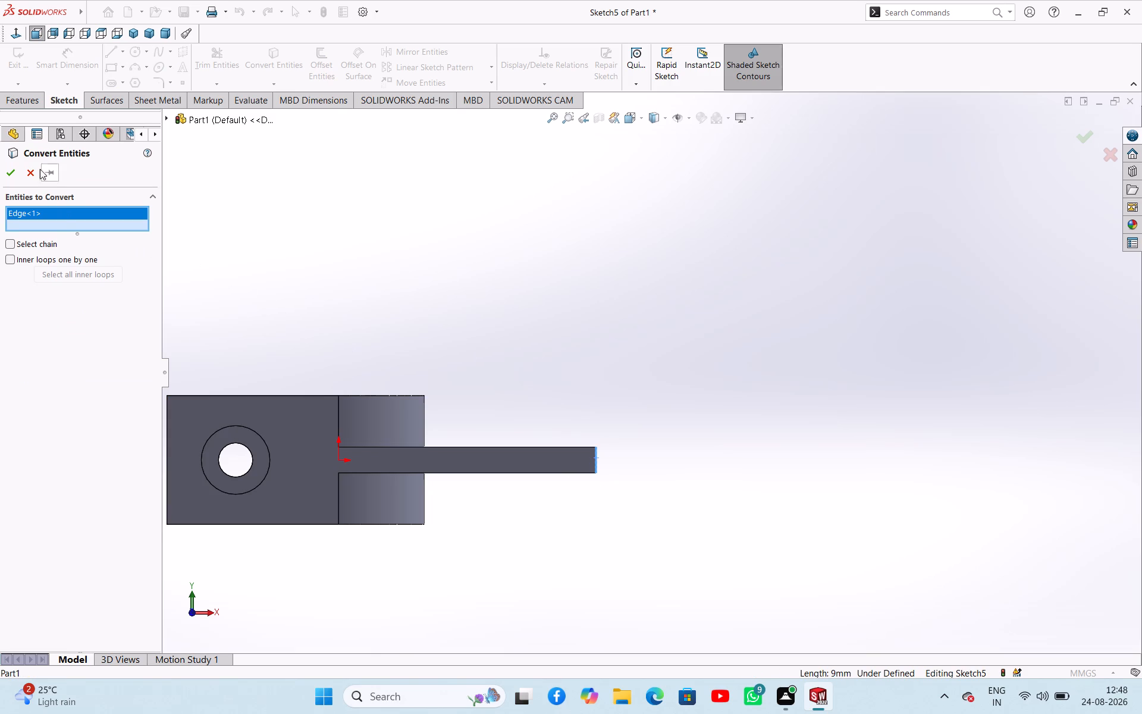
click(7, 173)
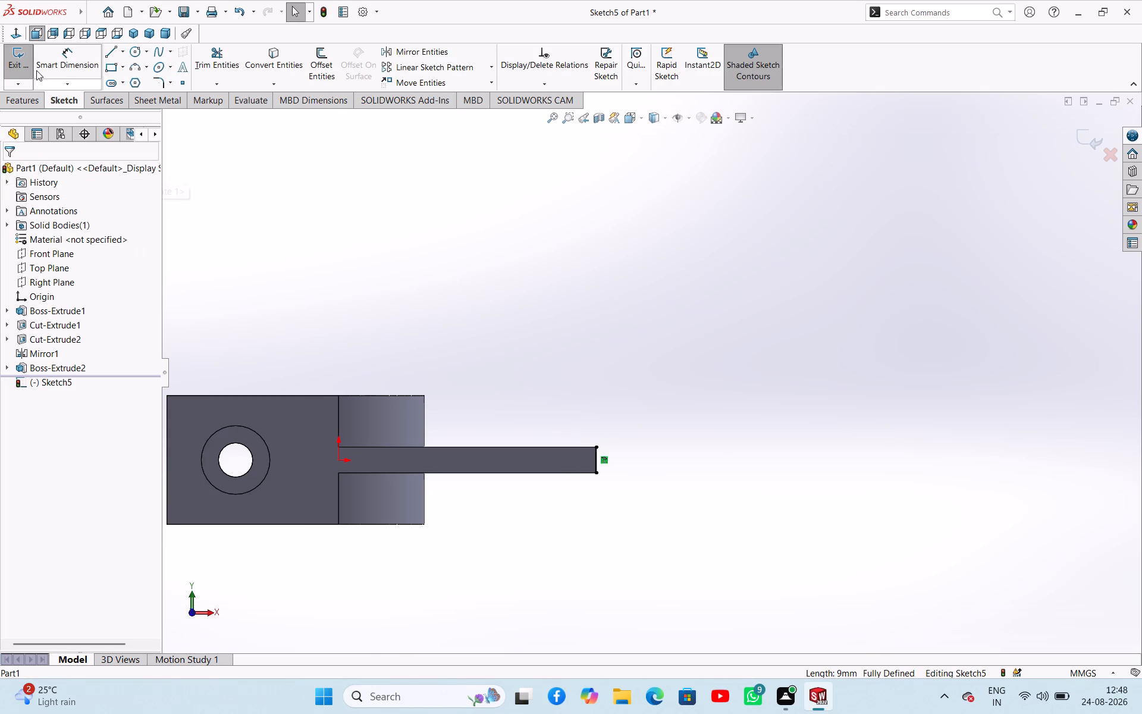
Sketch a closed arm profile from the tongue's end: upper line about 121 mm at about 29°, perpendicular end about 14 mm, returning to the lower corner.
click(109, 53)
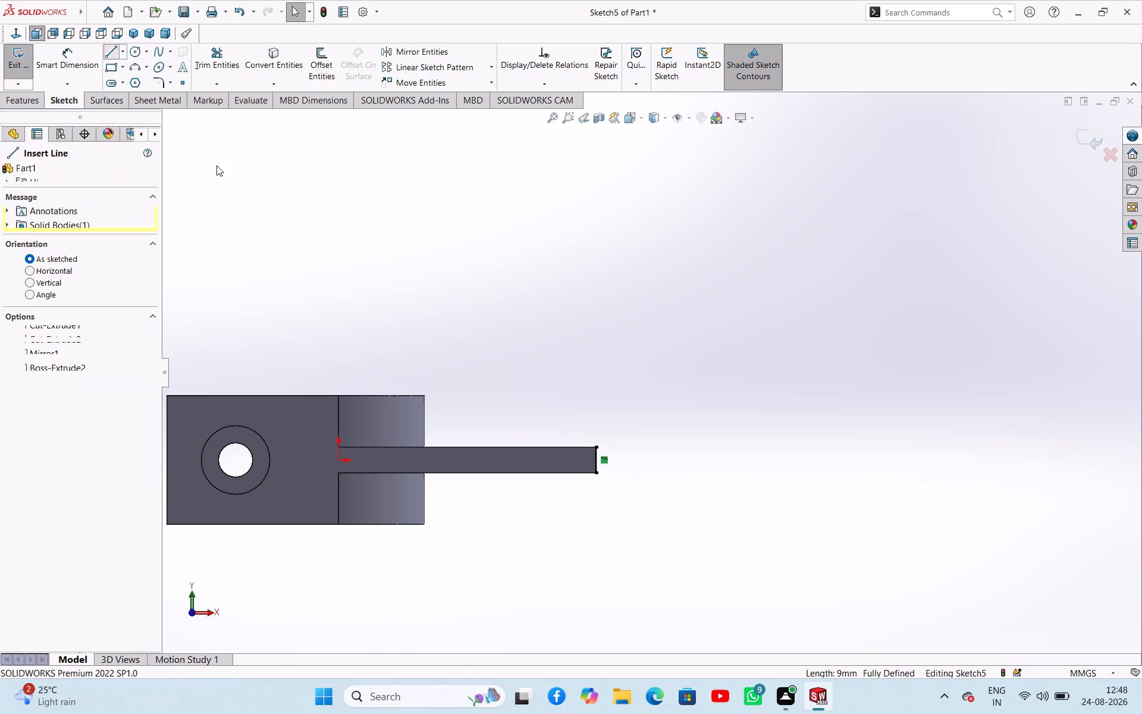
click(598, 447)
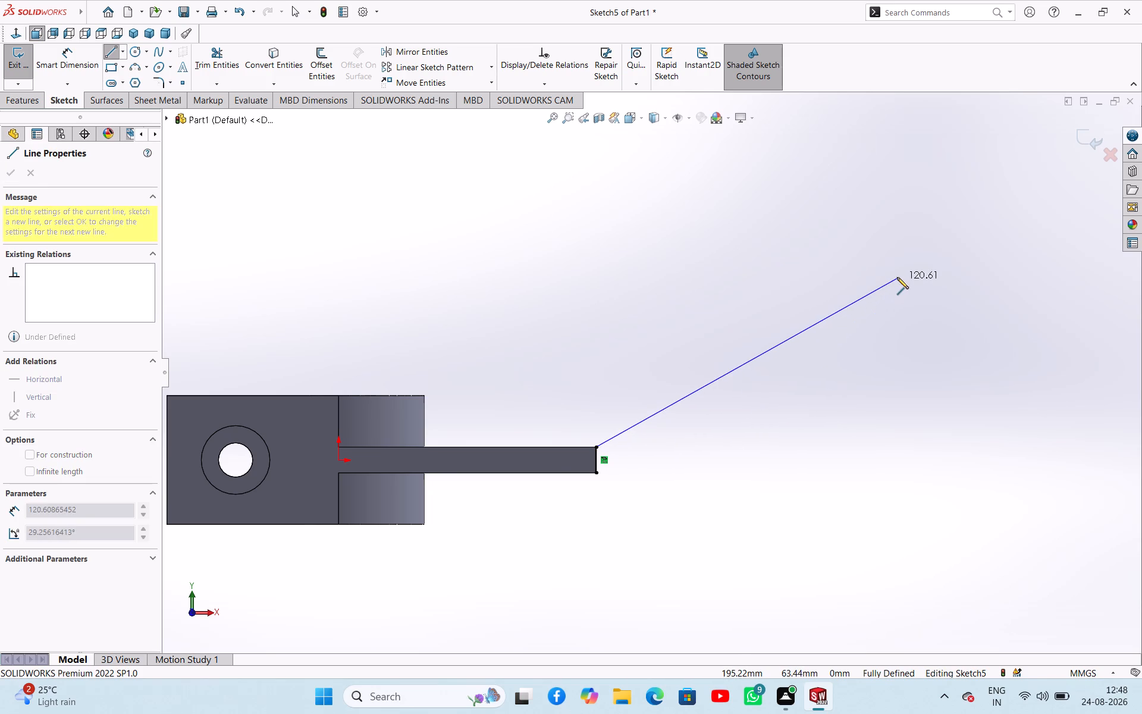
click(897, 277)
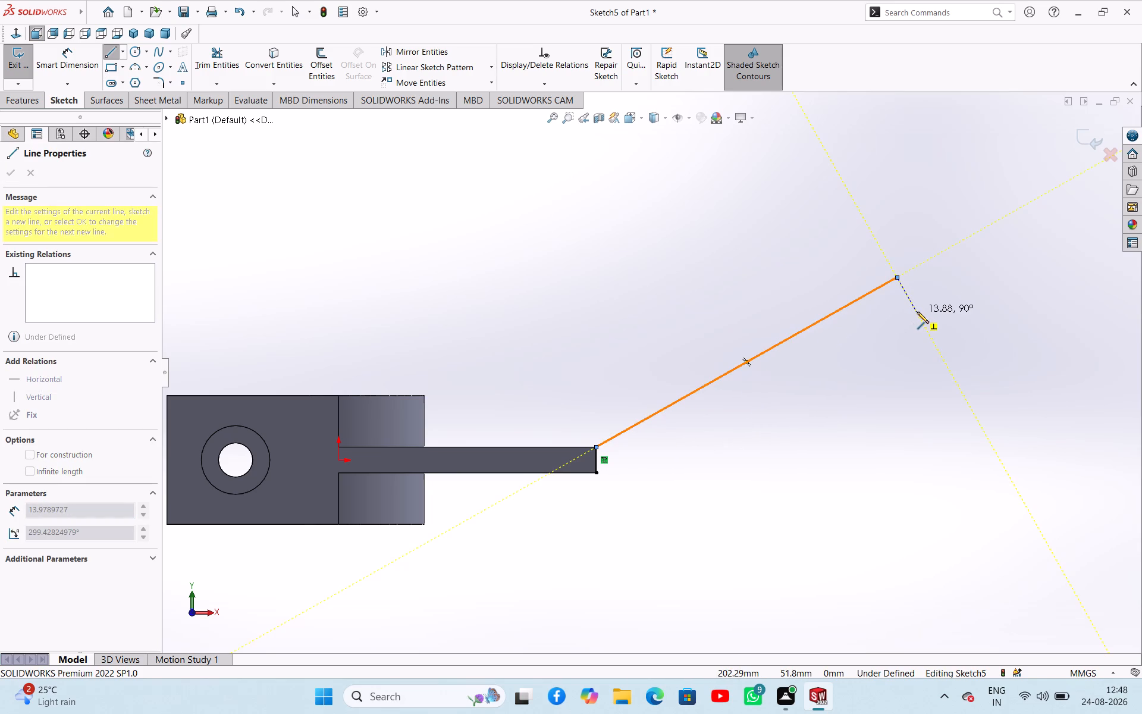
click(917, 312)
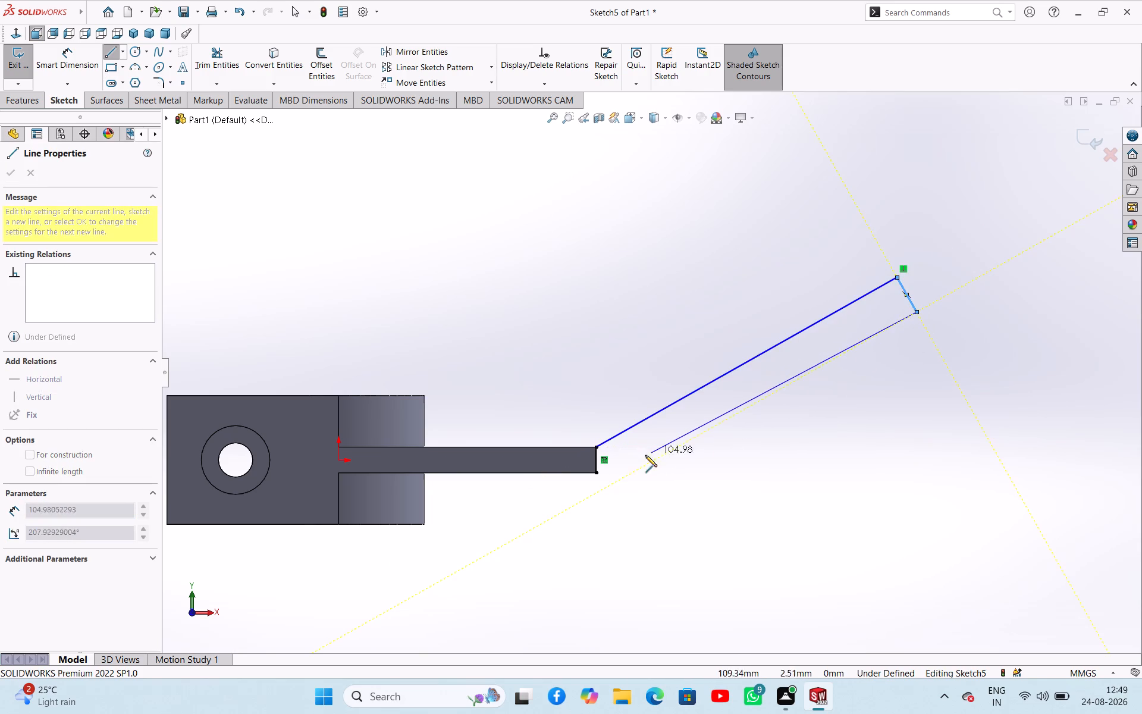
click(599, 473)
right_click(664, 500)
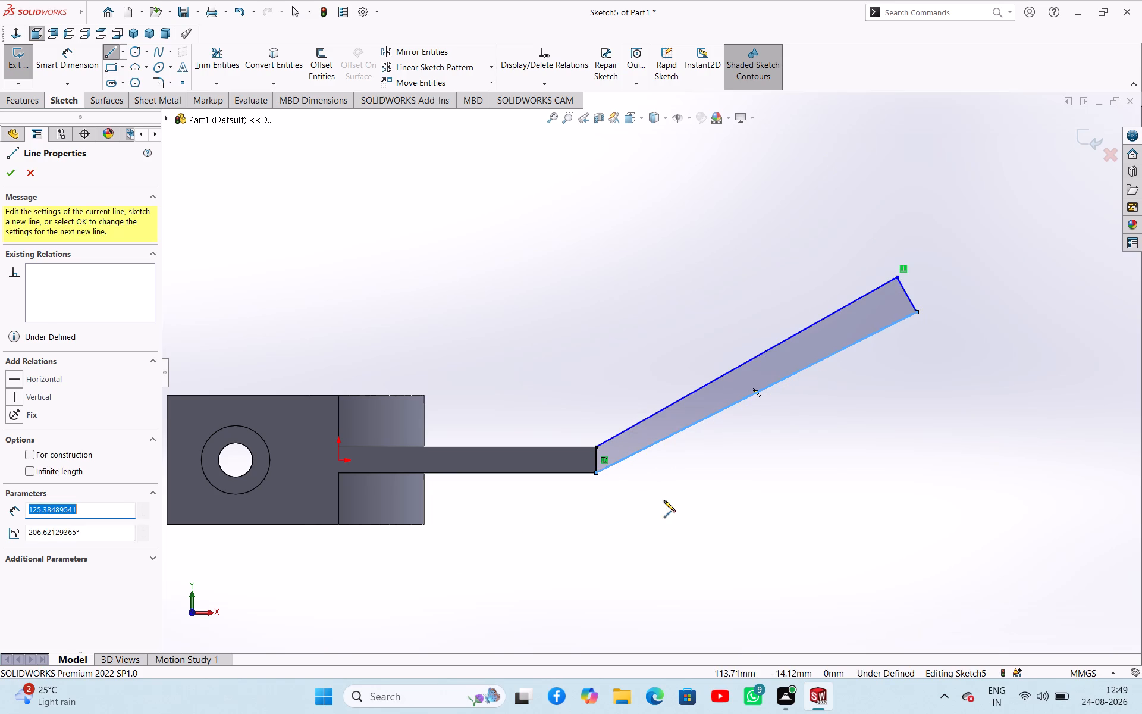
click(686, 513)
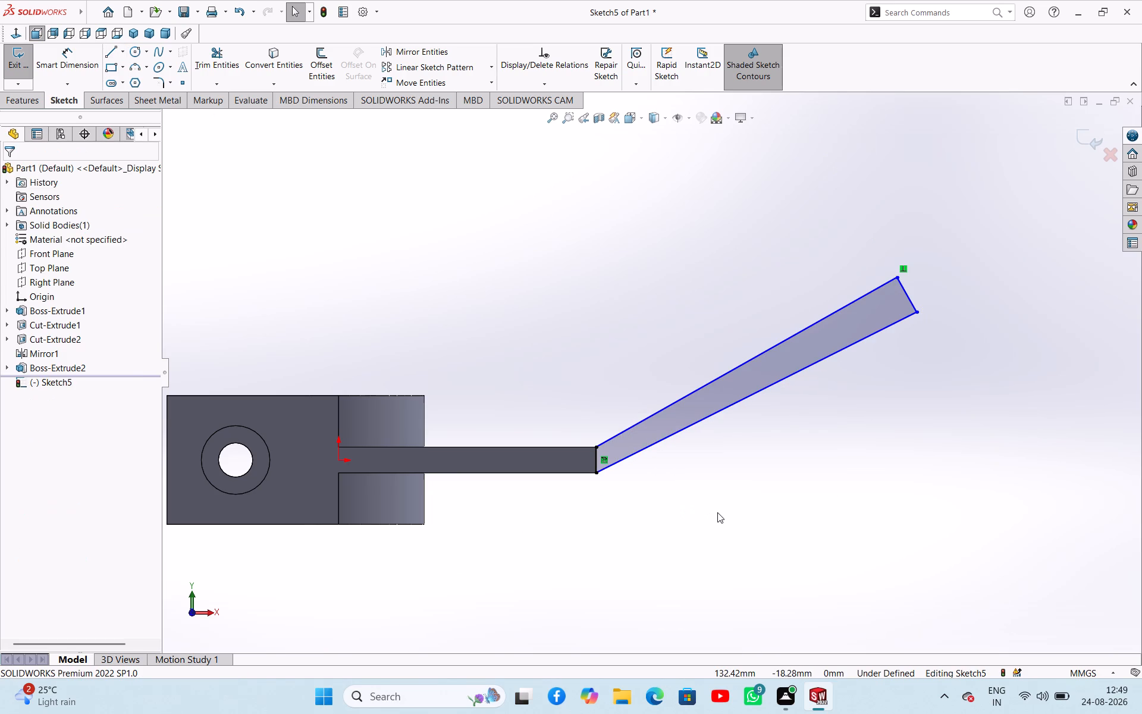
Dimension the short outer end line of the arm profile to 9 mm.
right_drag(723, 569, 732, 543)
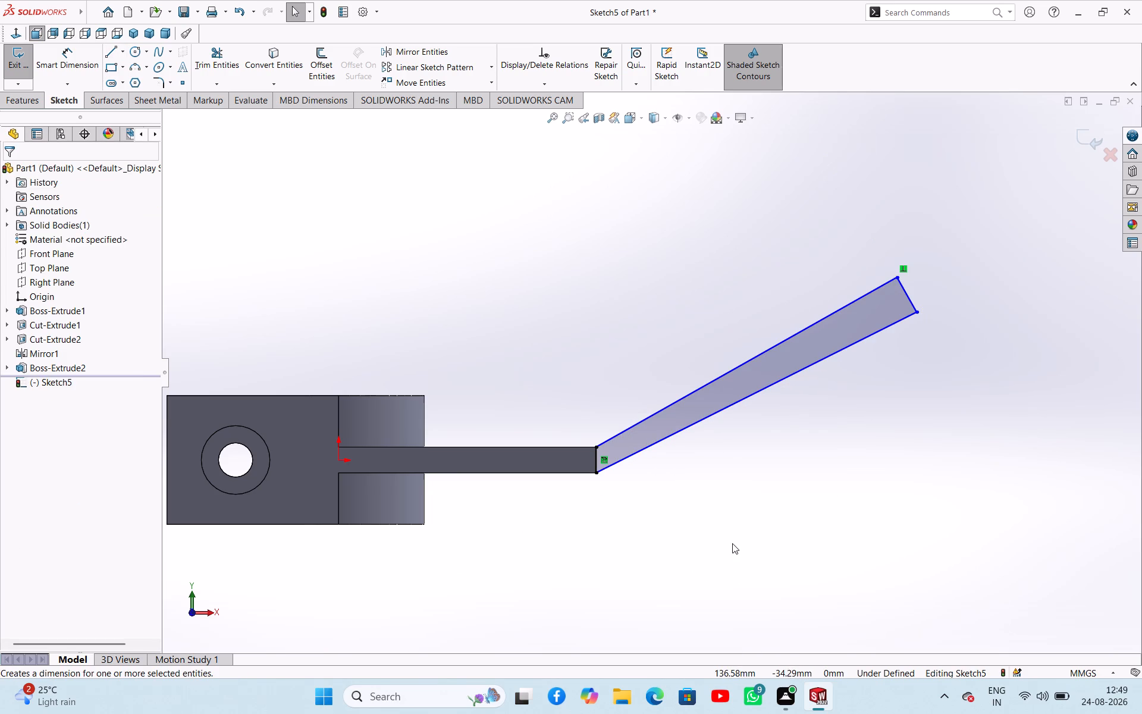
right_drag(732, 543, 732, 512)
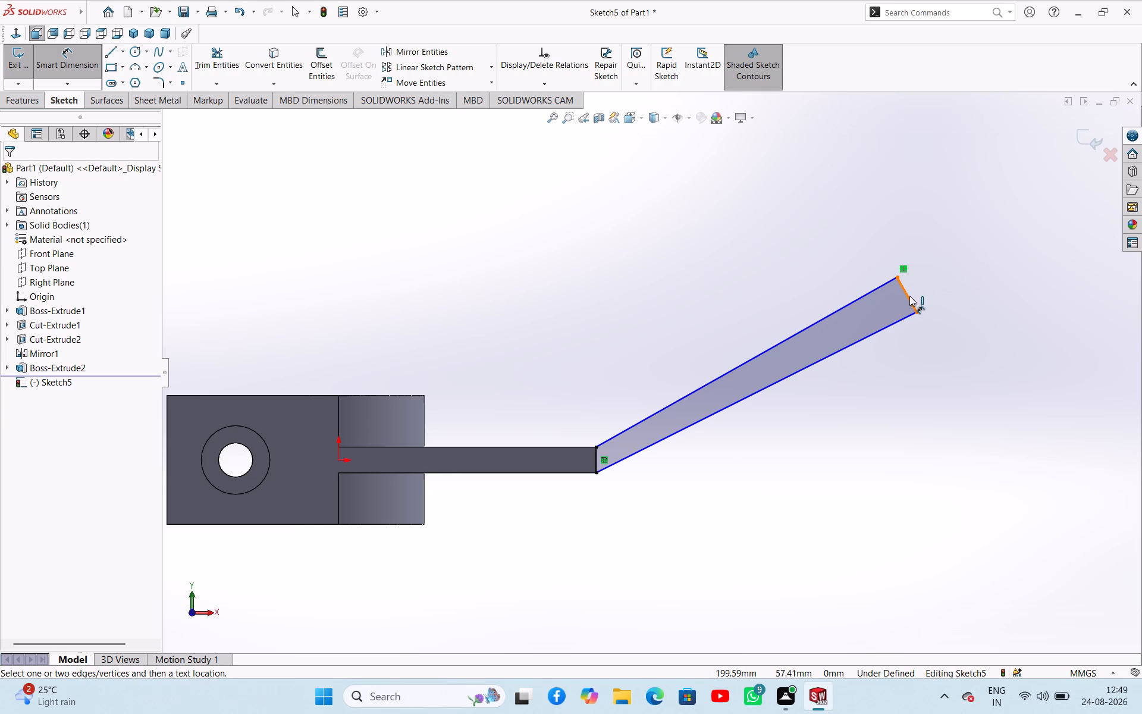
click(909, 296)
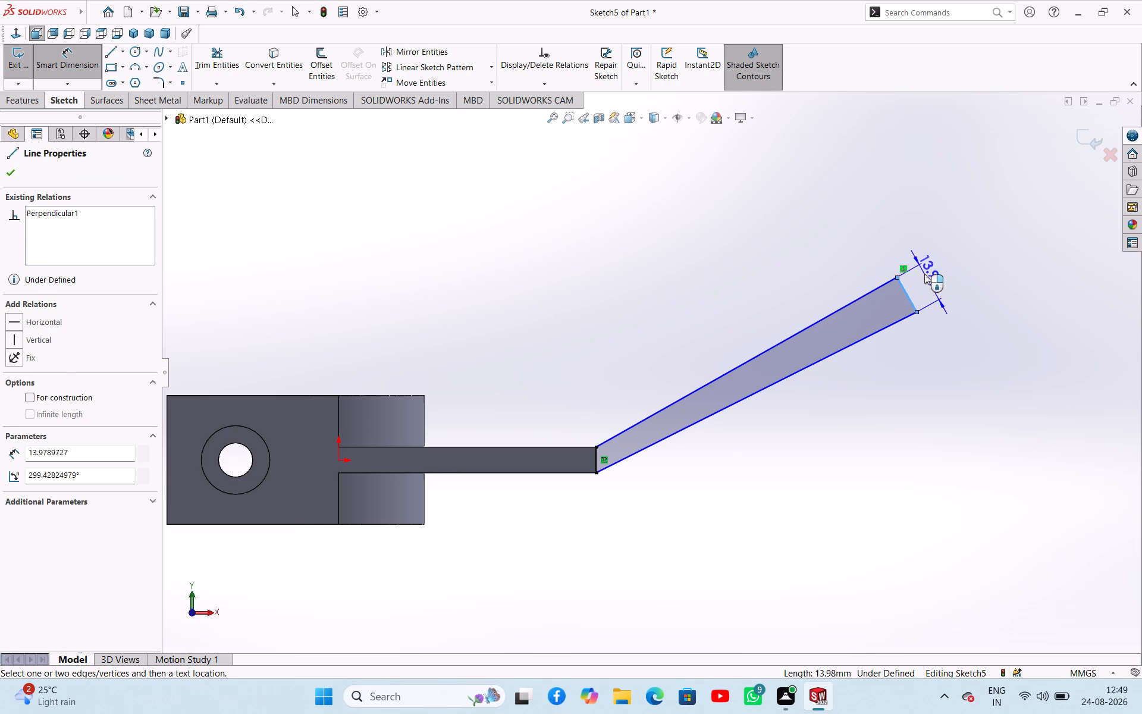
click(924, 274)
key(9)
key(Return)
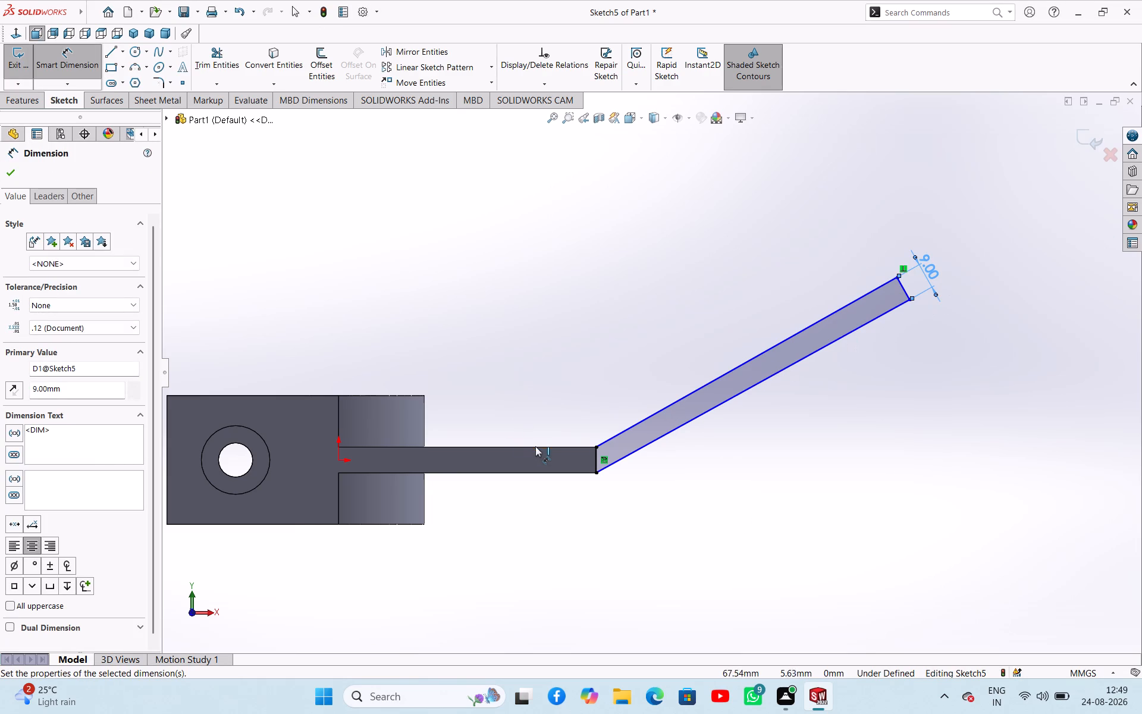
Dimension the angle between the tongue's upper edge and the arm's upper line to 135°.
middle_drag(577, 353, 573, 393)
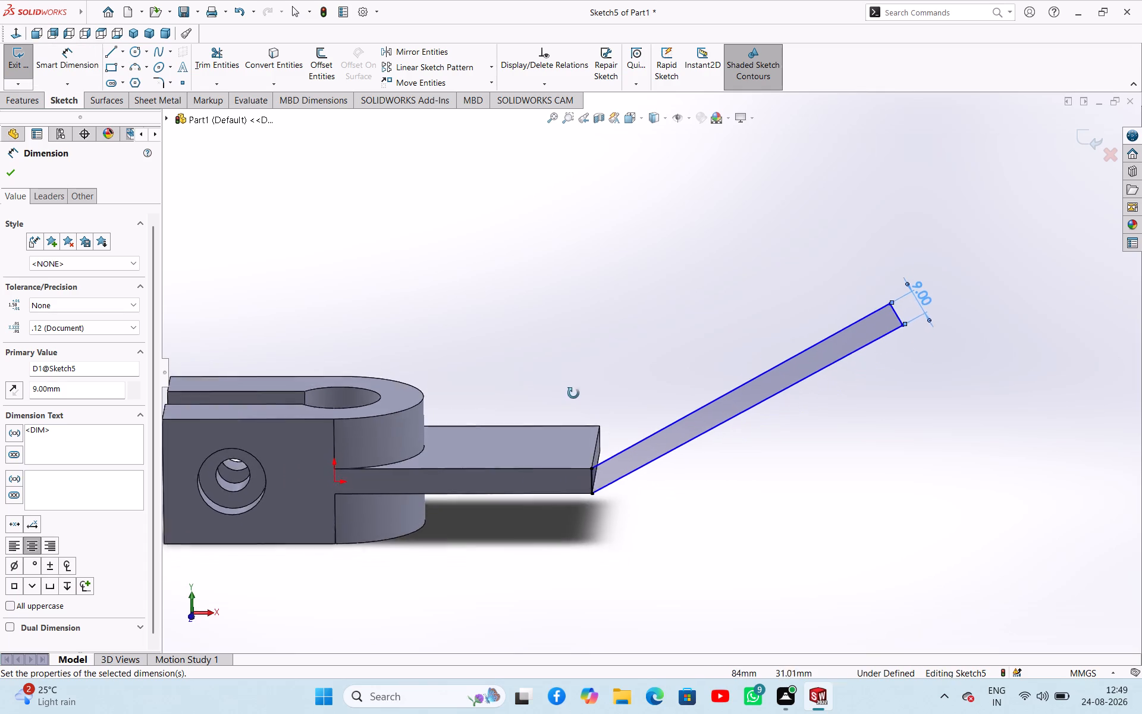
middle_drag(573, 393, 580, 359)
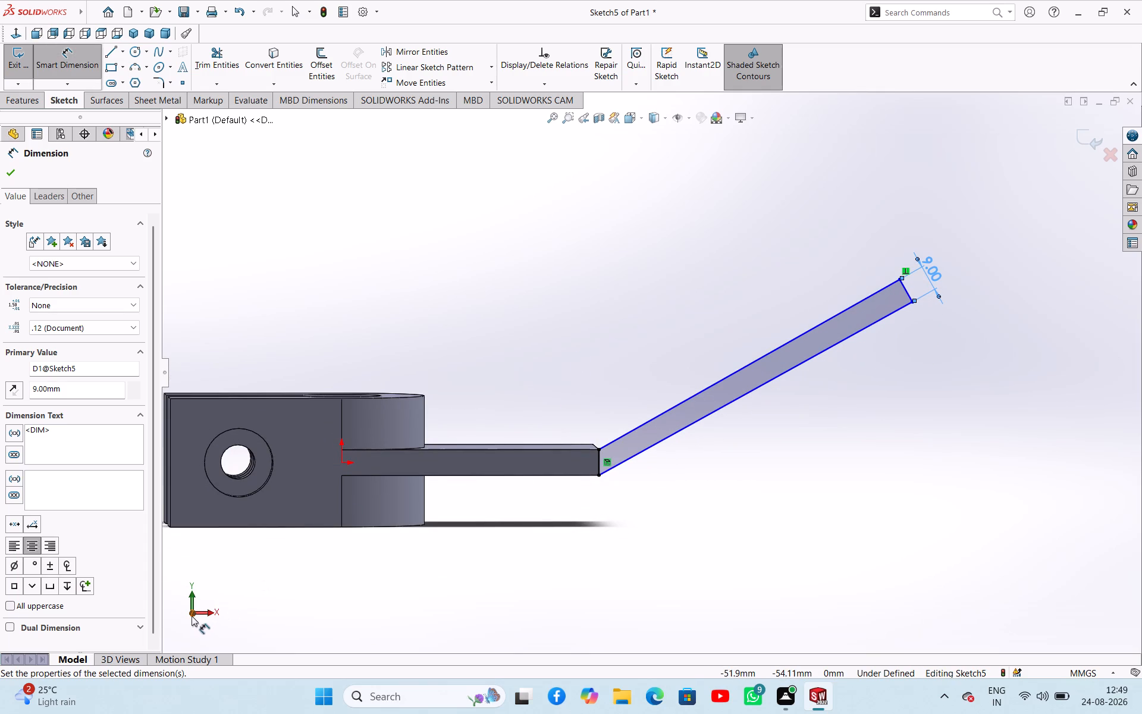
click(192, 615)
scroll(635, 431, down, 3)
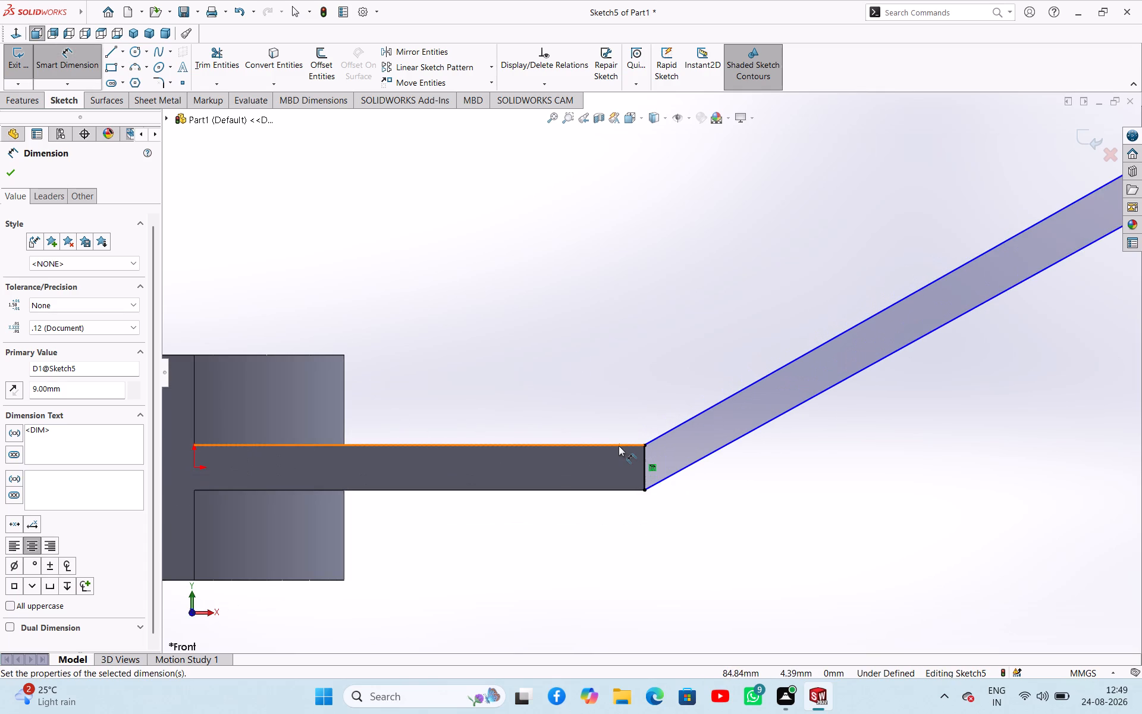
click(619, 446)
click(666, 432)
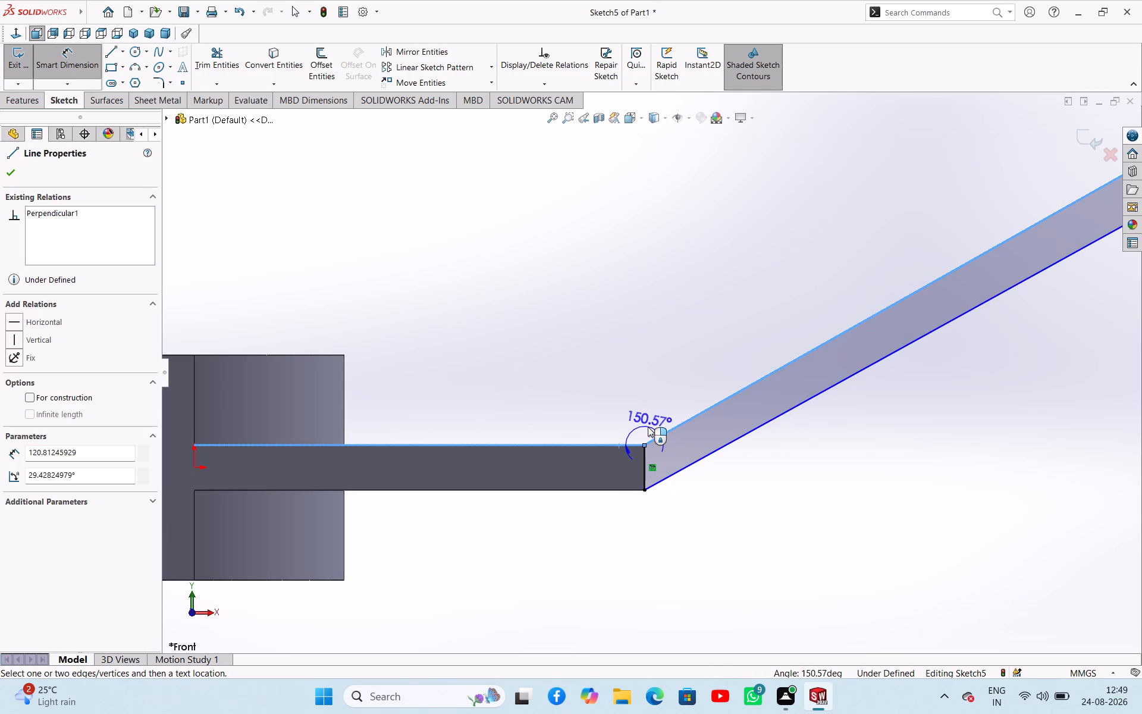
click(647, 426)
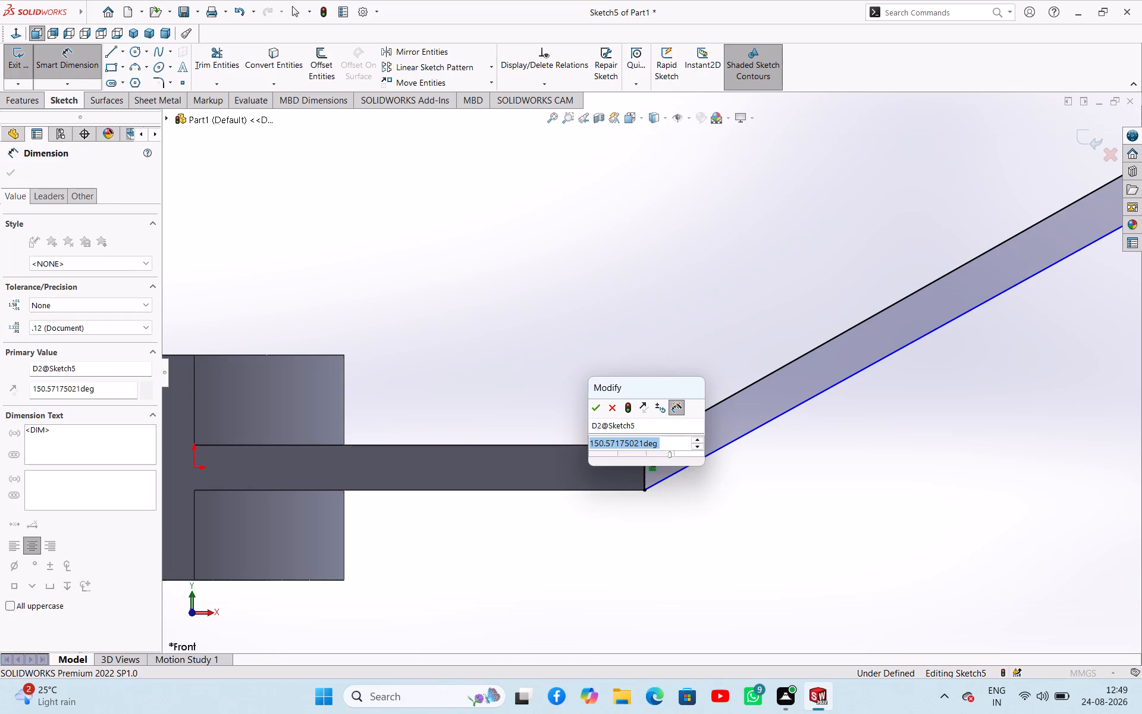
text(135)
key(Return)
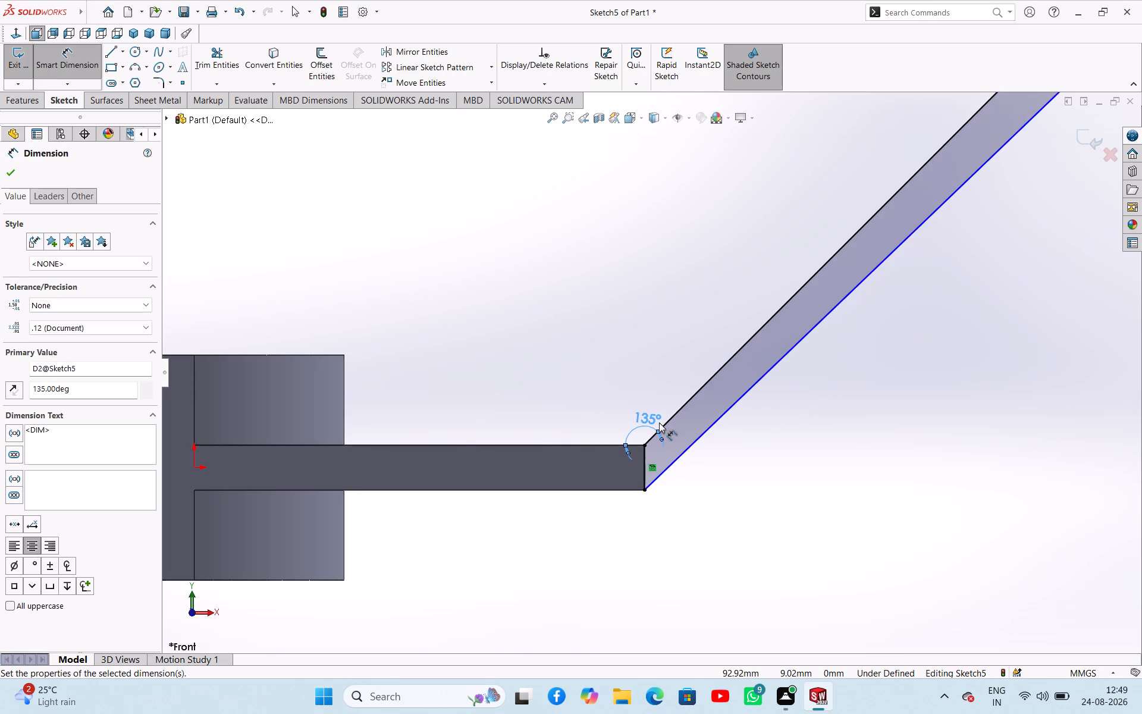
scroll(739, 447, up, 5)
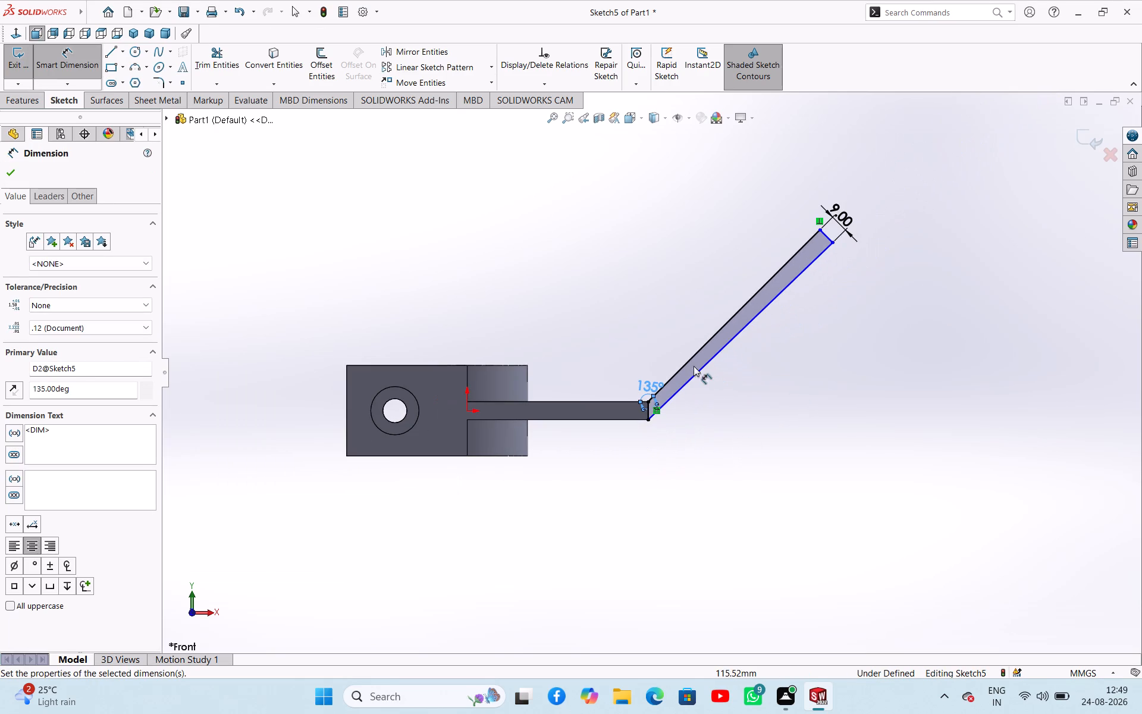
scroll(695, 347, down, 2)
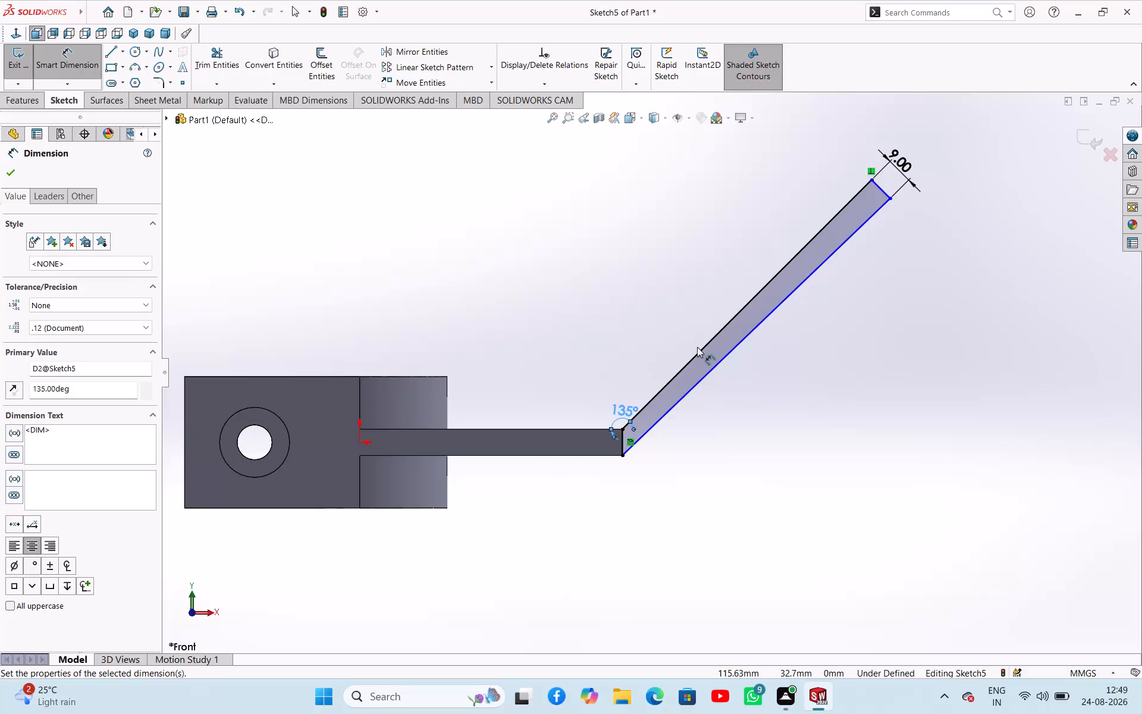
Dimension the arm profile's upper line to 60.5 mm, entered as the sum 38+15+7.5.
click(669, 383)
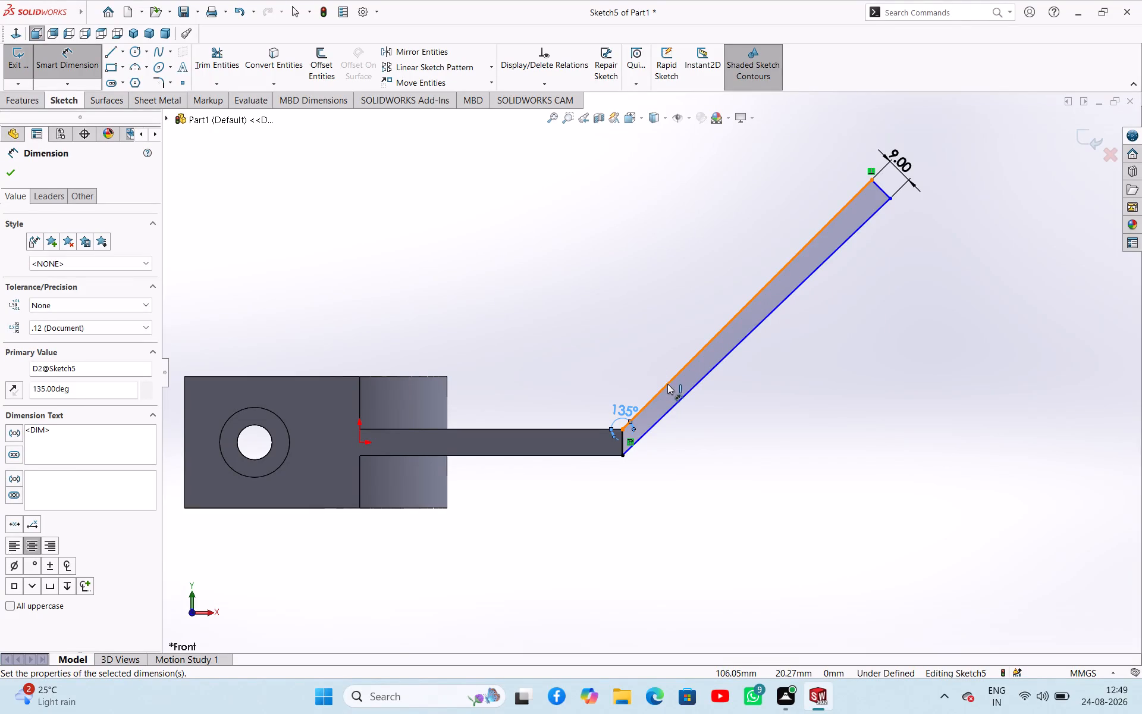
click(643, 341)
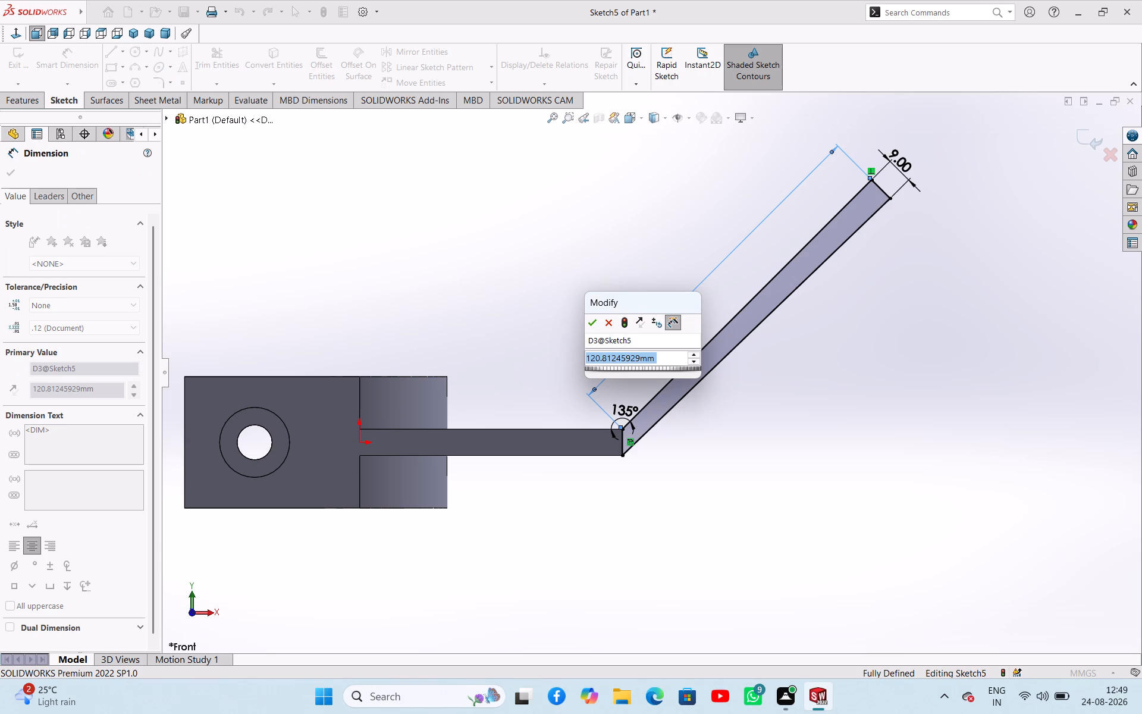
text(38)
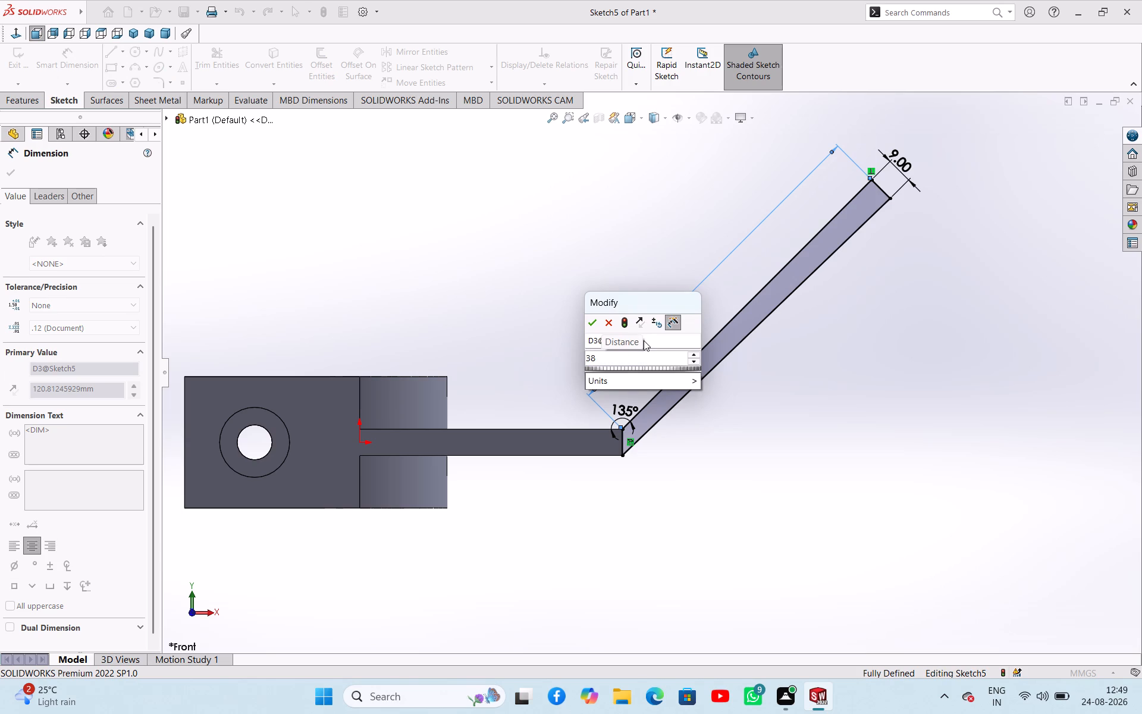
key(plus)
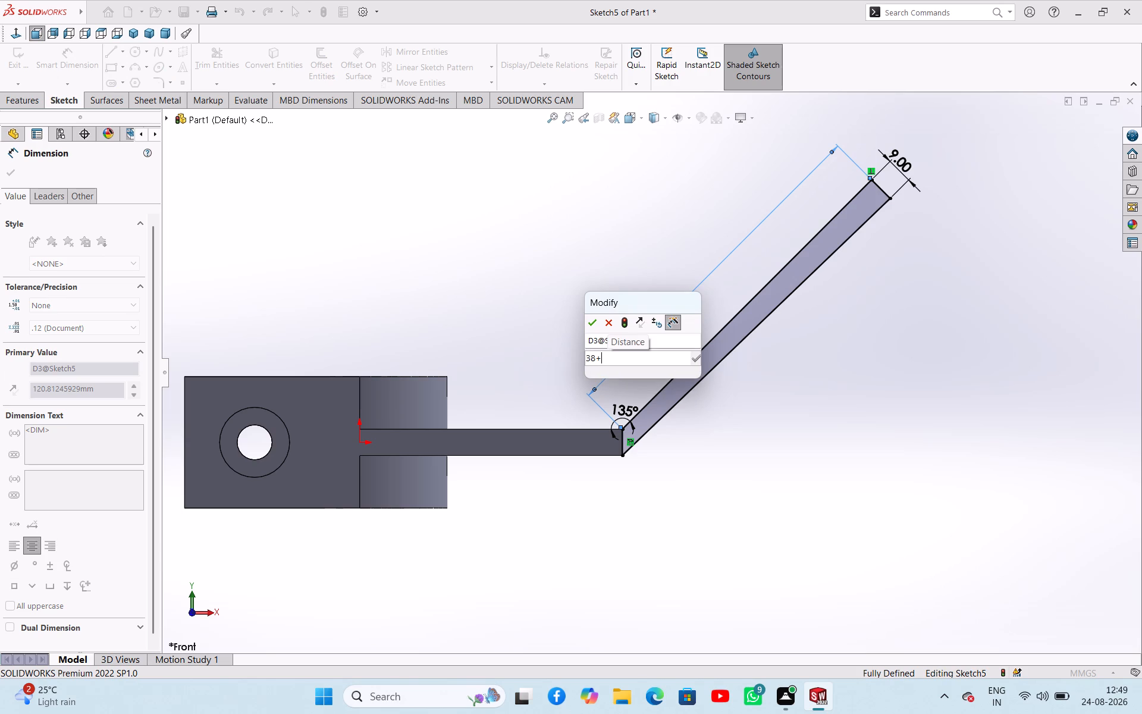
text(15+)
text(7.5)
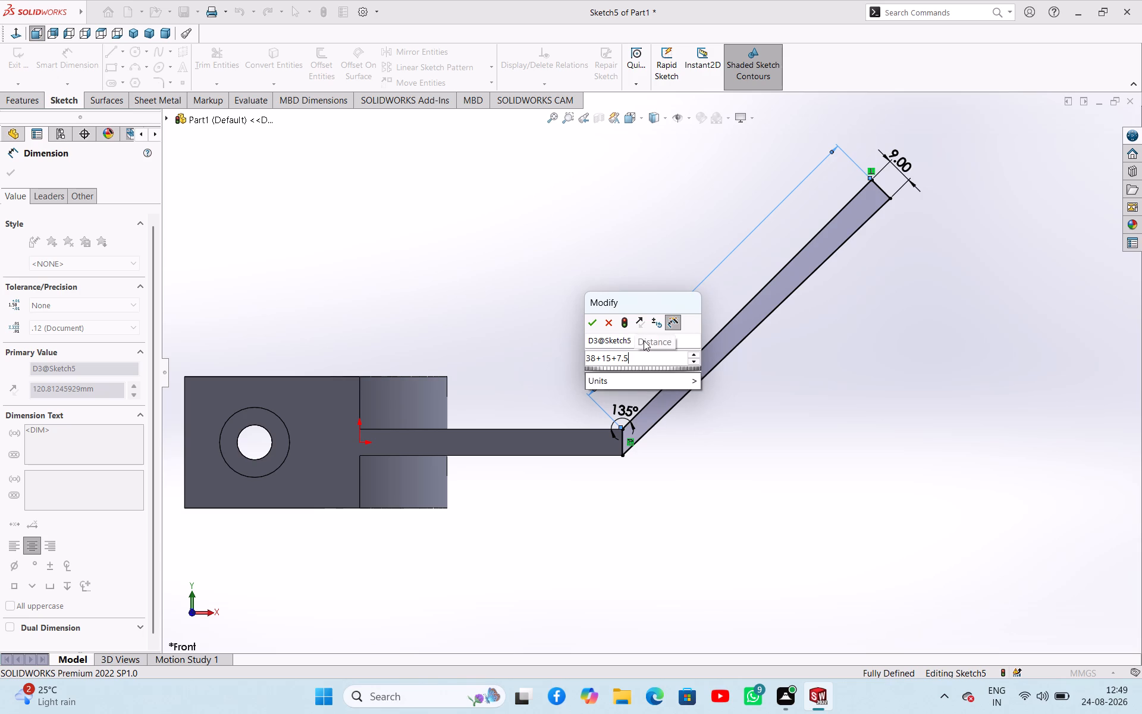
key(Return)
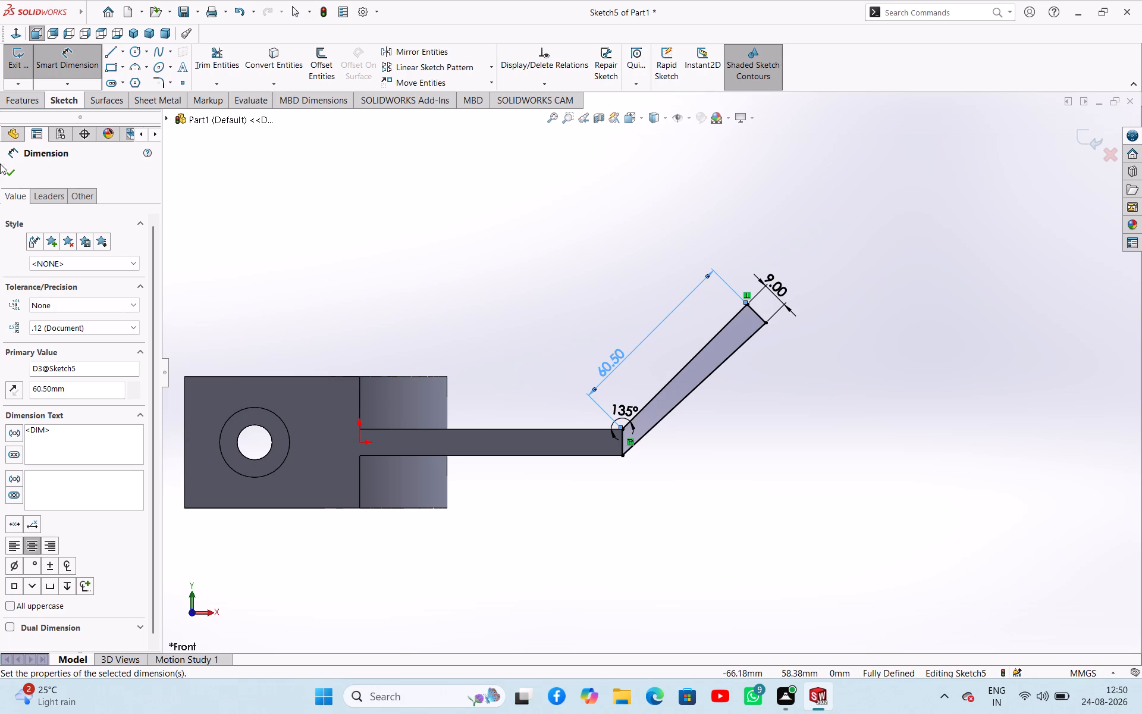
click(14, 171)
click(394, 250)
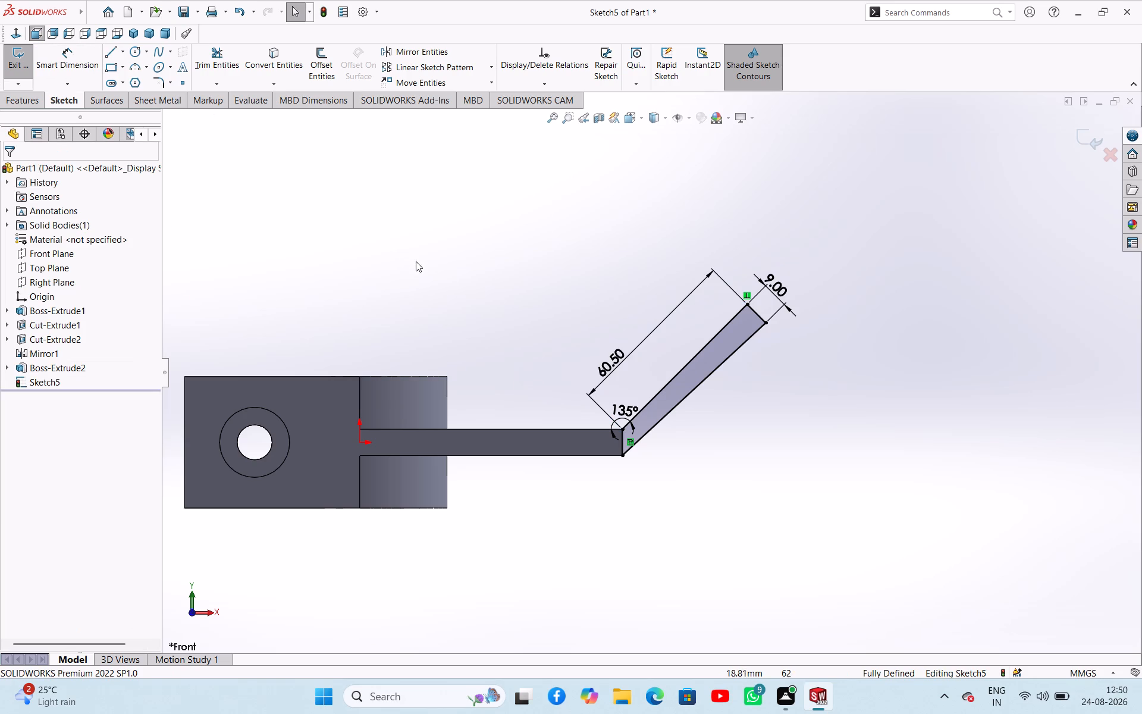
Finish the arm sketch and extrude the profile up to the clevis's opposite flat side face, merged with the body.
middle_drag(507, 274, 456, 328)
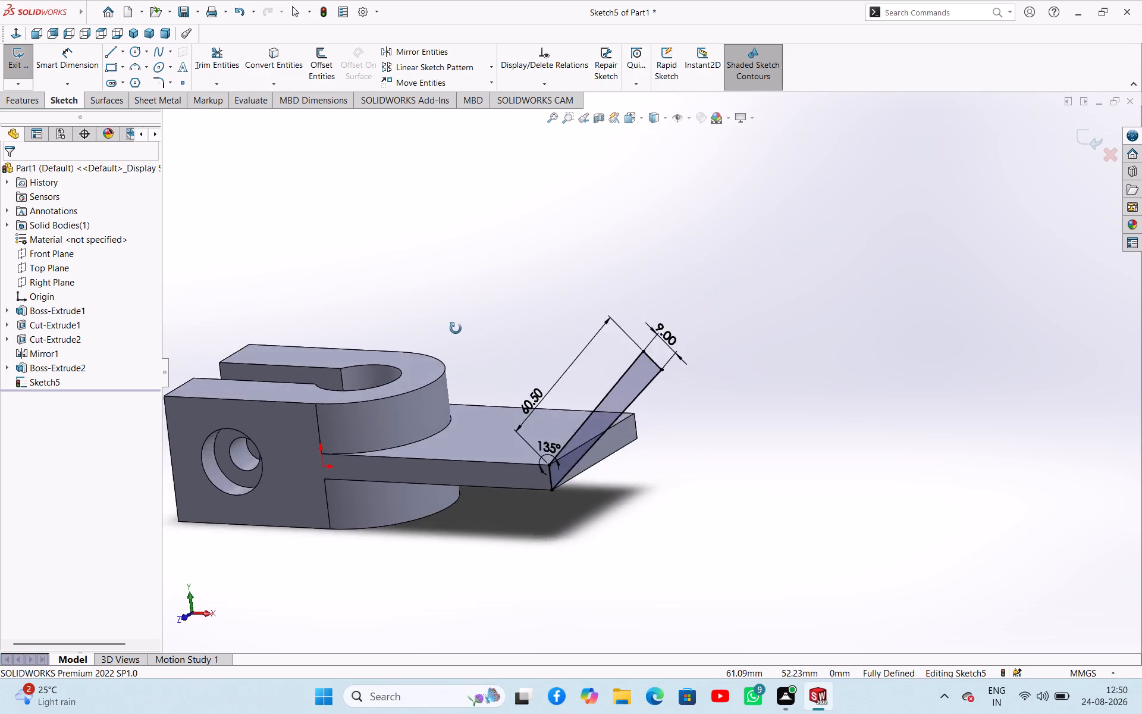
middle_drag(456, 328, 472, 287)
click(183, 616)
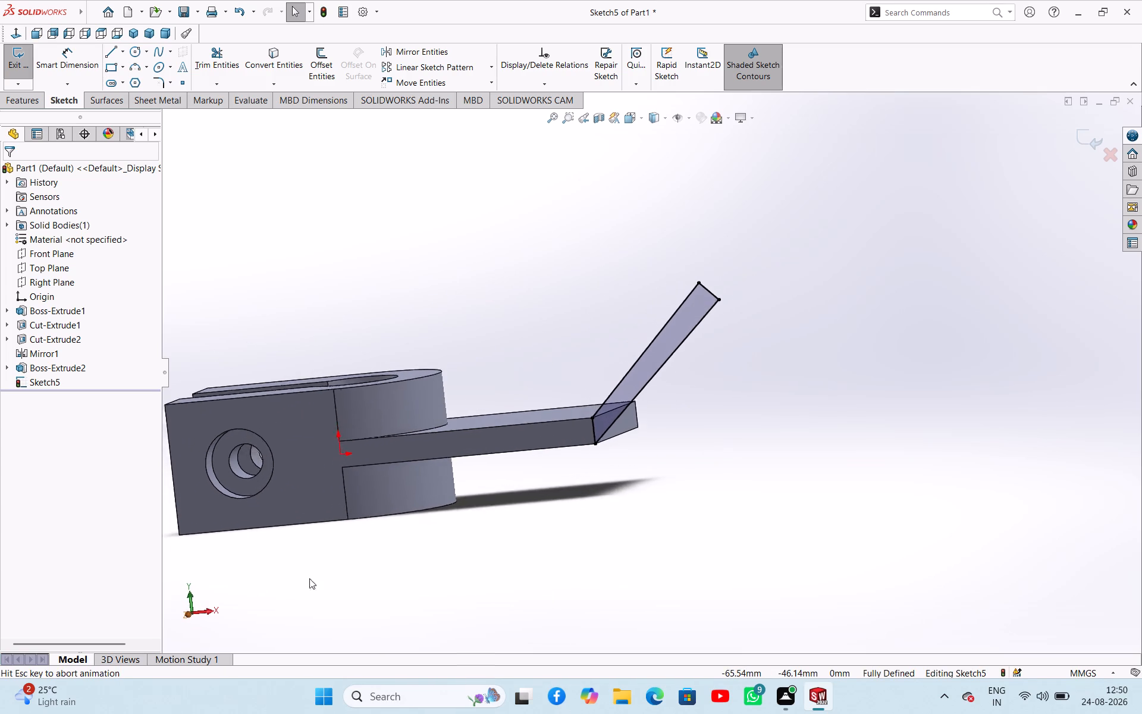
click(554, 383)
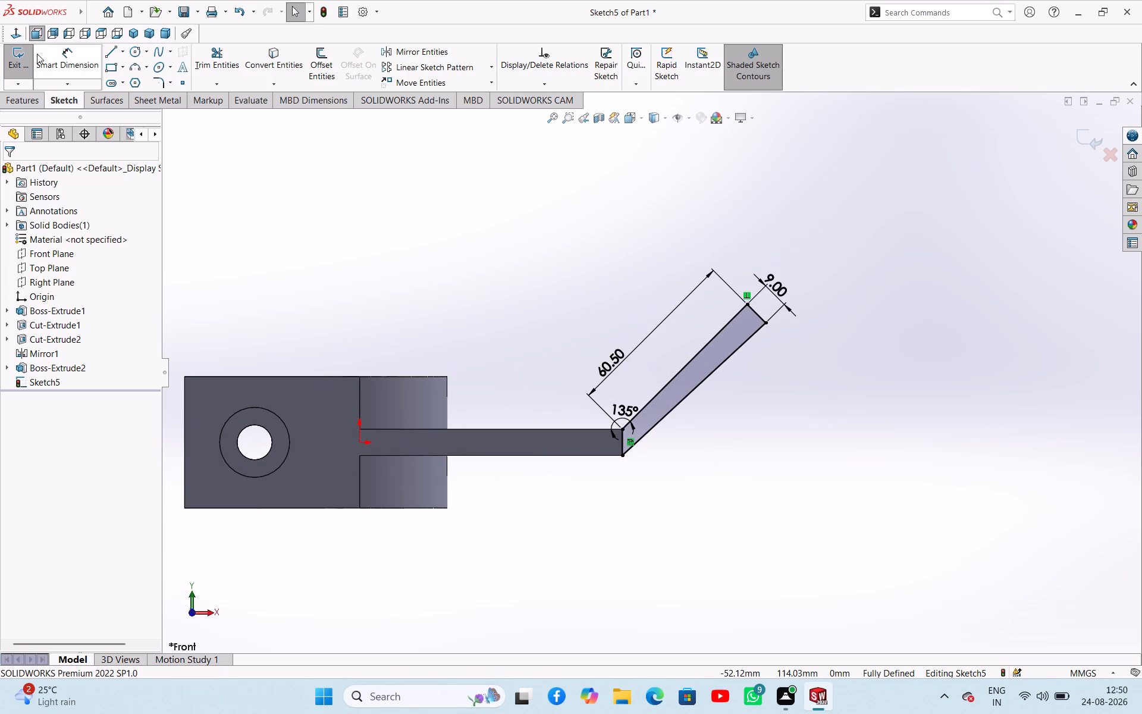
click(23, 54)
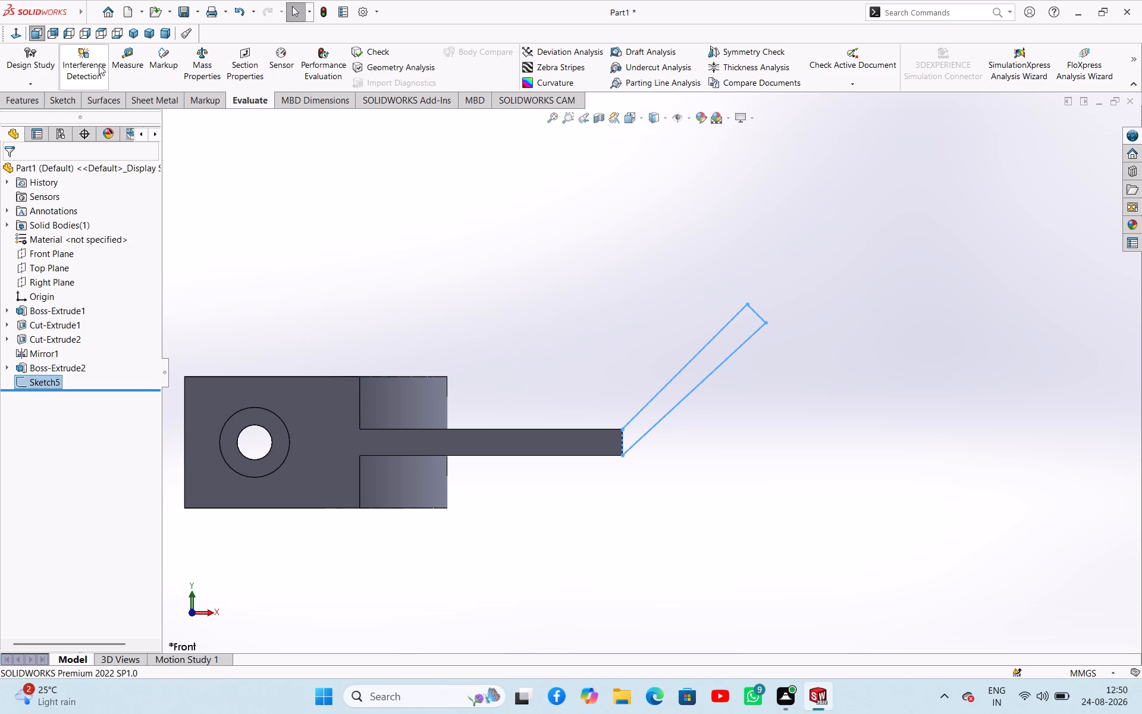
click(29, 99)
click(34, 68)
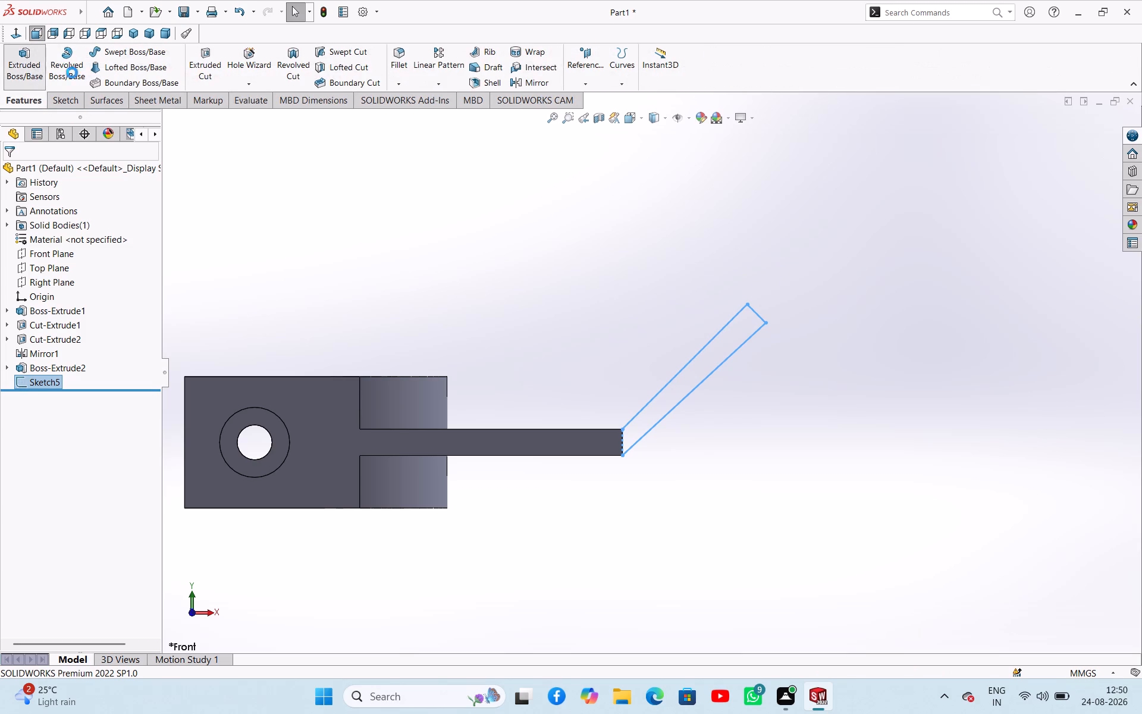
middle_drag(523, 224, 413, 299)
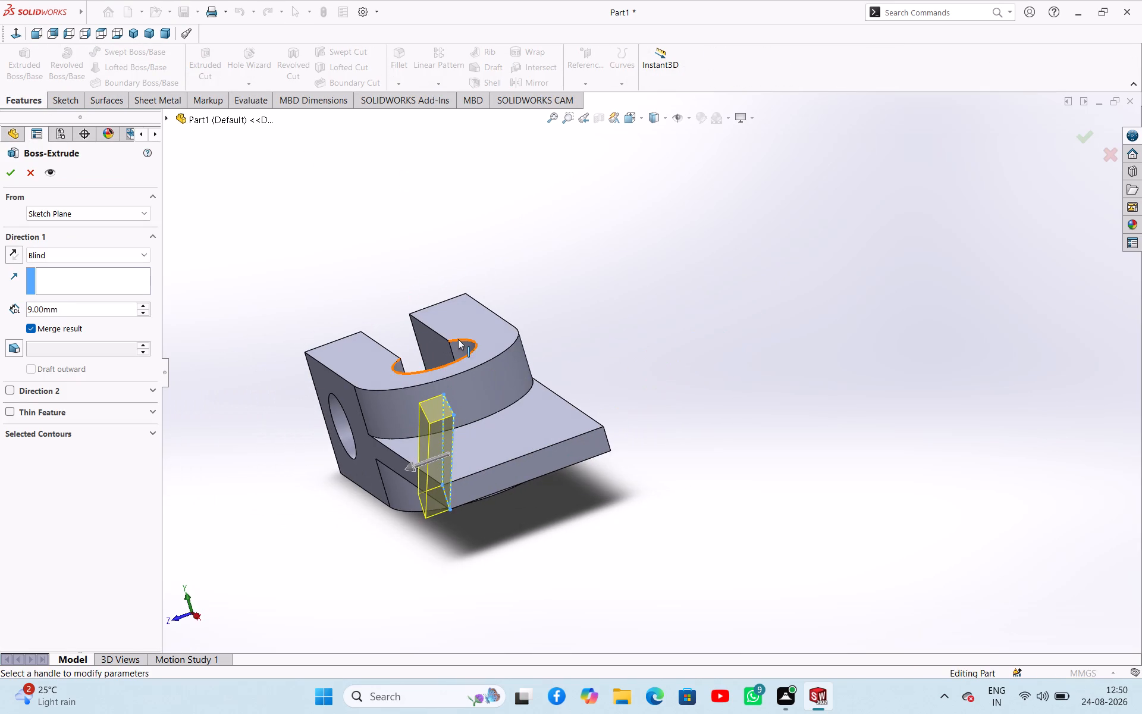
click(43, 250)
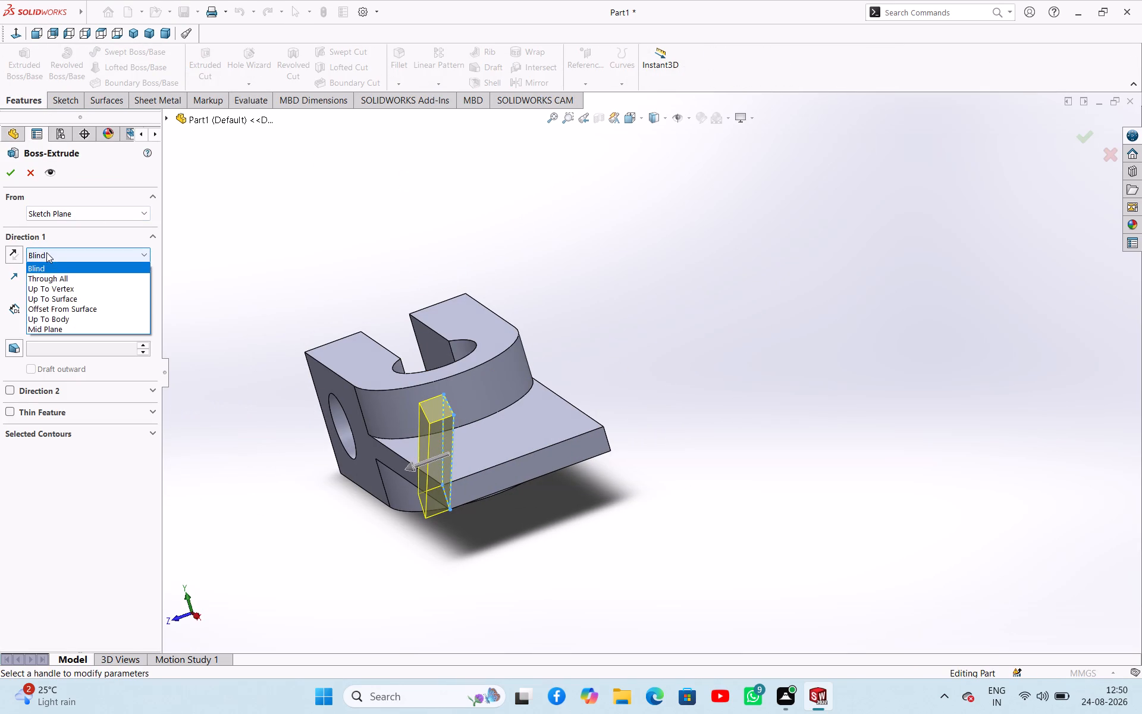
click(71, 300)
middle_drag(656, 302, 561, 339)
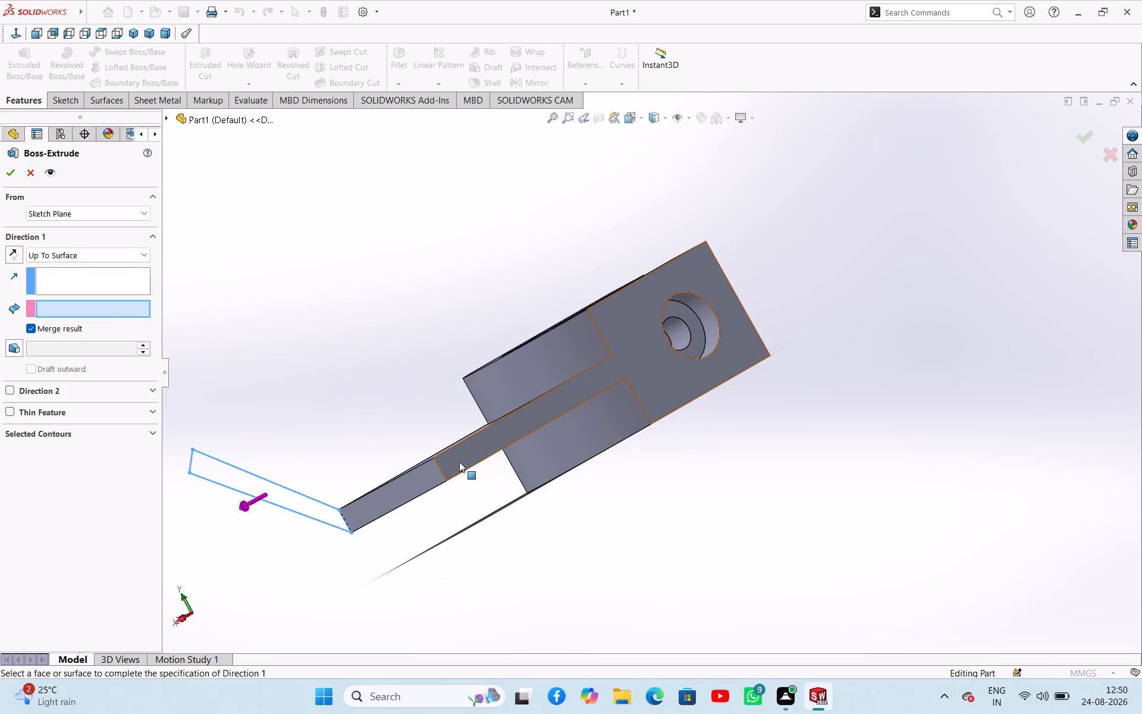
click(455, 459)
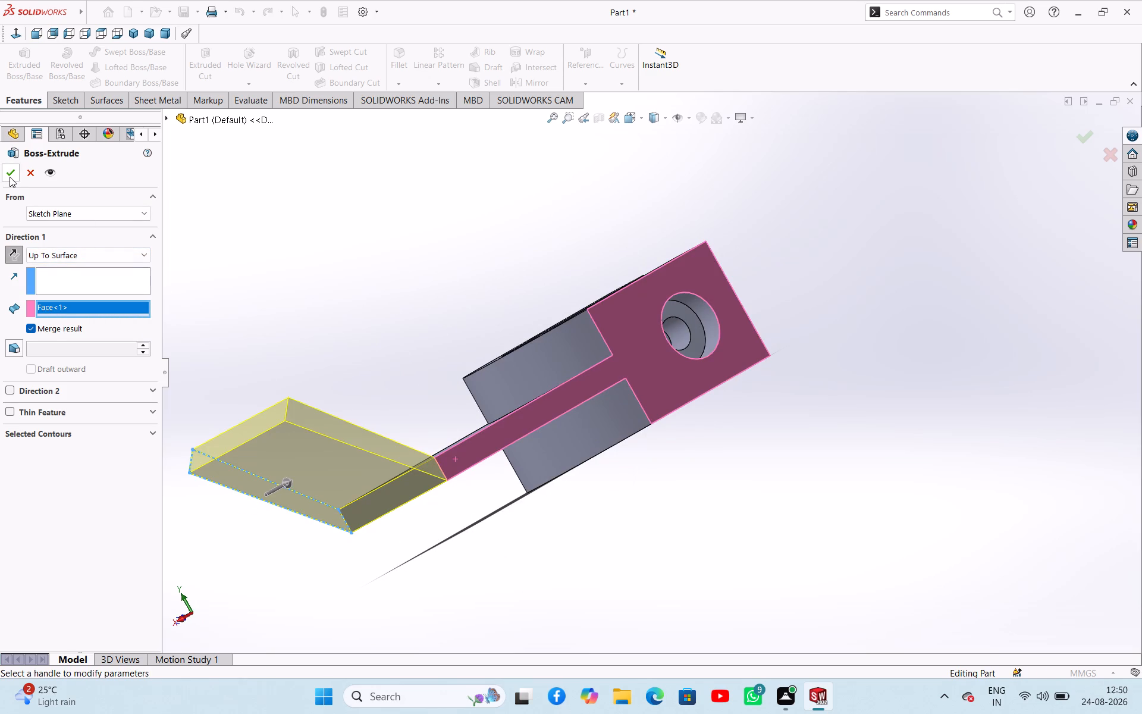
click(10, 177)
click(299, 228)
Start a sketch on the tongue's upper flat face.
middle_drag(305, 252, 529, 203)
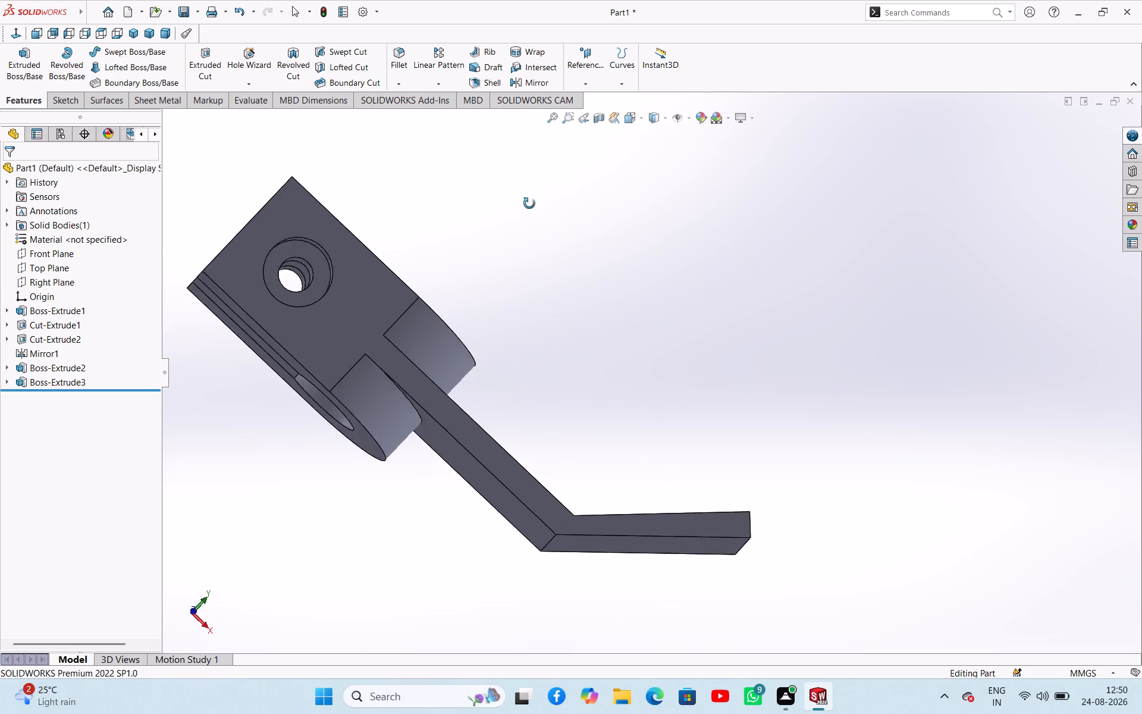
middle_drag(529, 203, 527, 220)
click(189, 617)
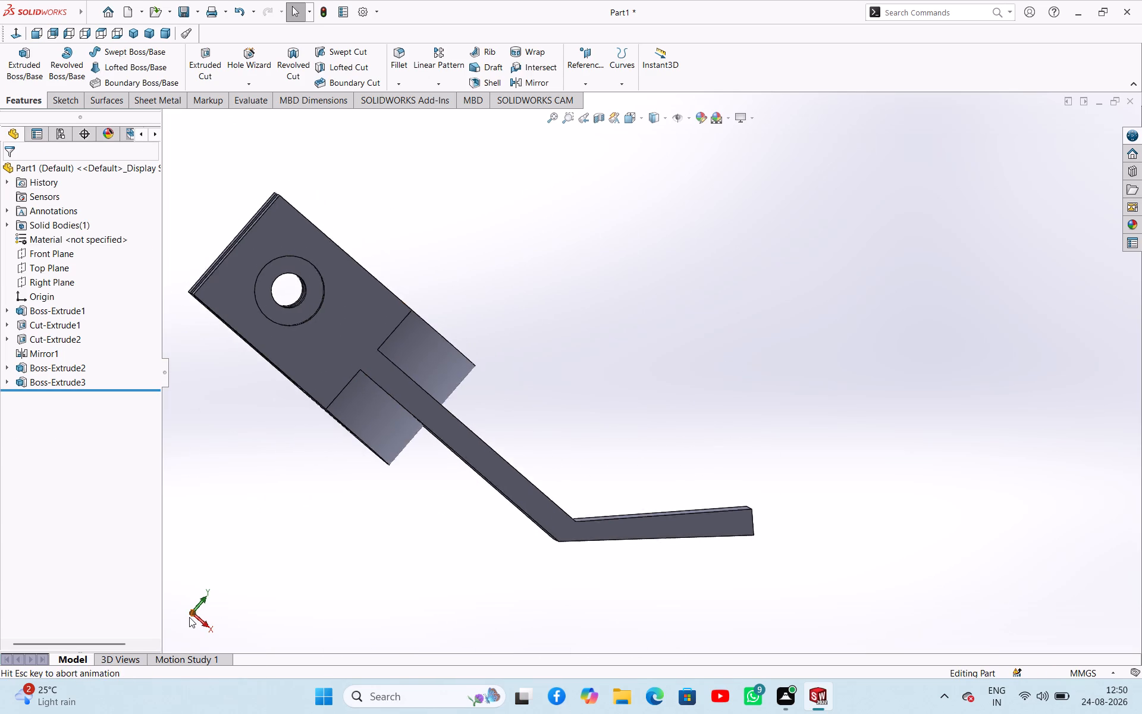
click(548, 537)
scroll(609, 380, up, 2)
middle_drag(610, 294, 622, 305)
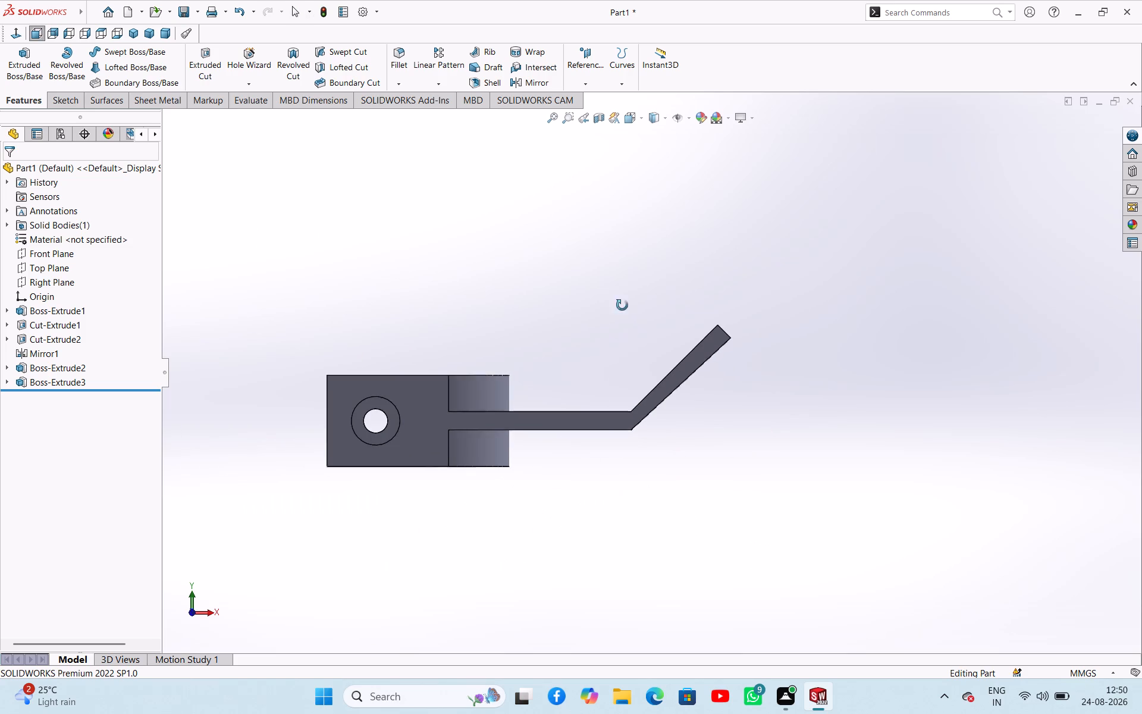
middle_drag(622, 305, 641, 425)
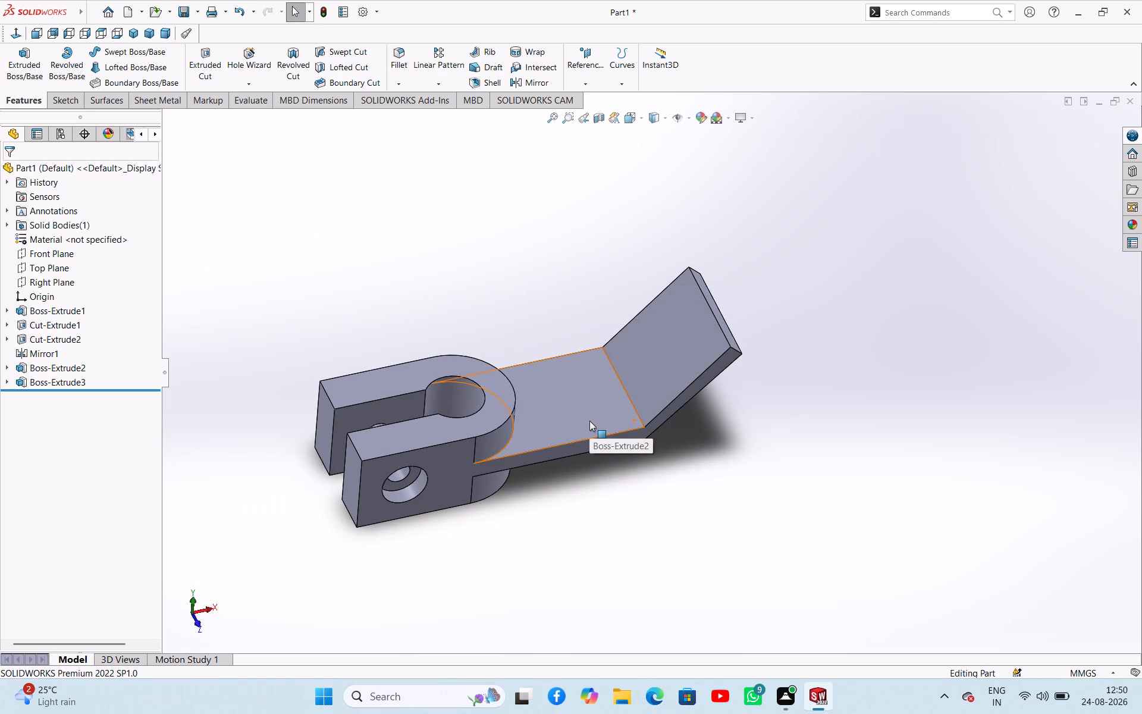
click(589, 421)
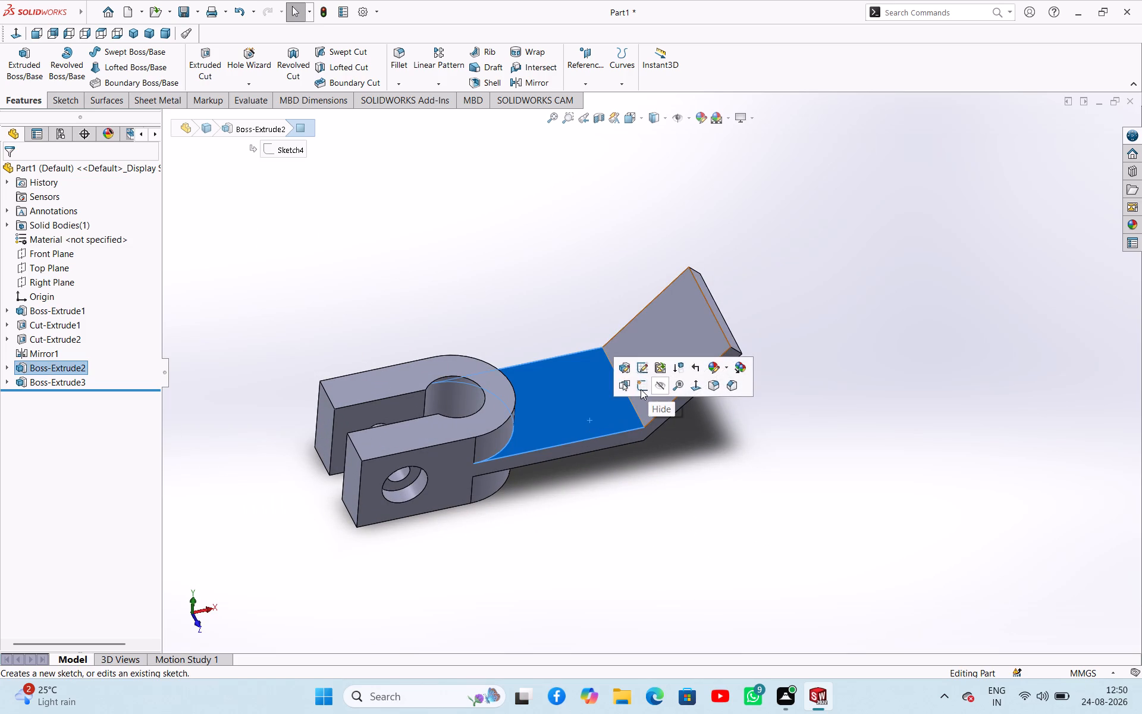
click(641, 389)
click(694, 234)
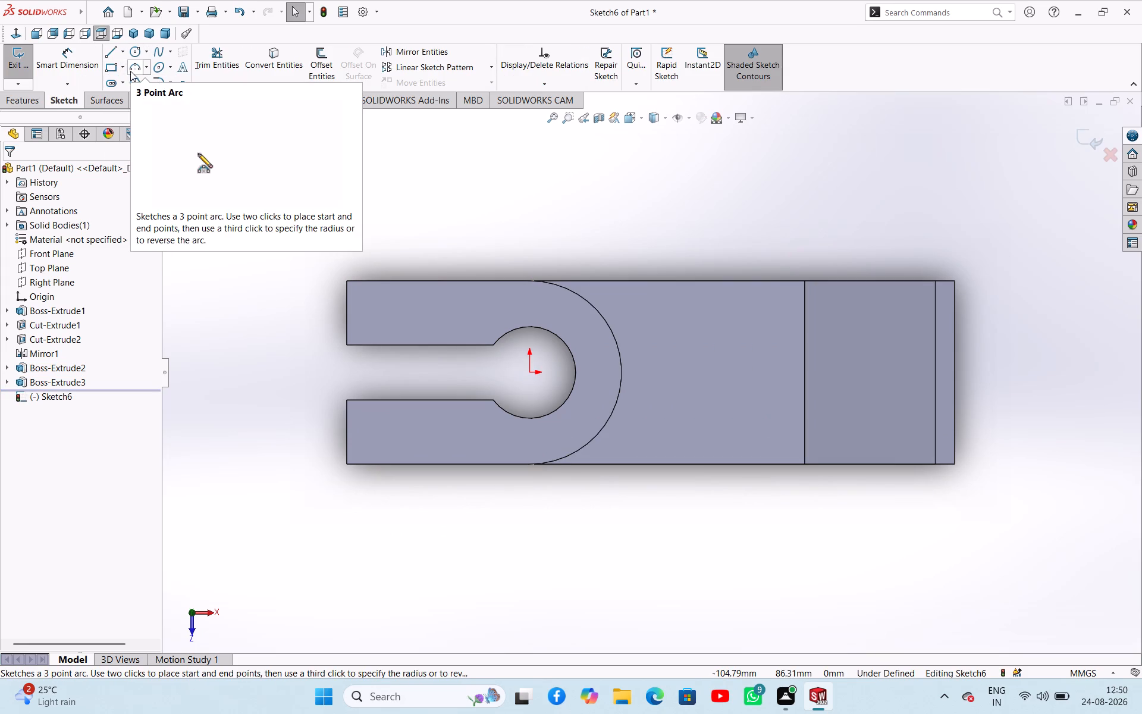
Sketch a closed round-ended slot from the tongue's front long edge, about 10 mm wide with straight sides about 24 mm long.
click(115, 57)
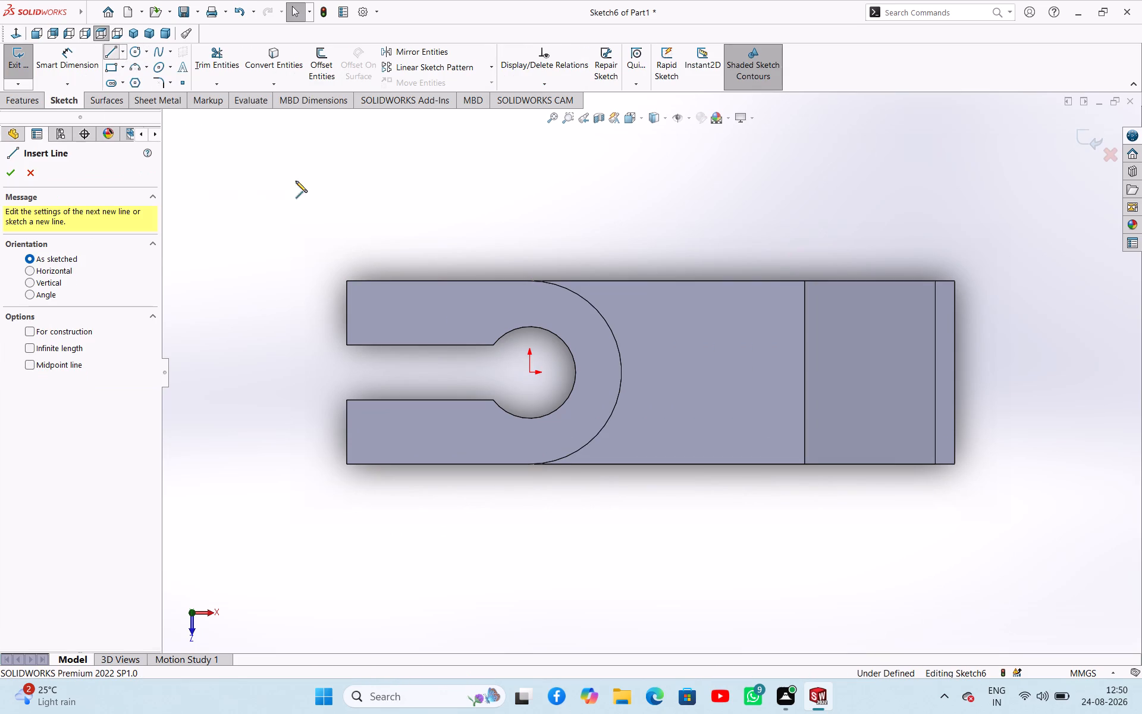
click(705, 465)
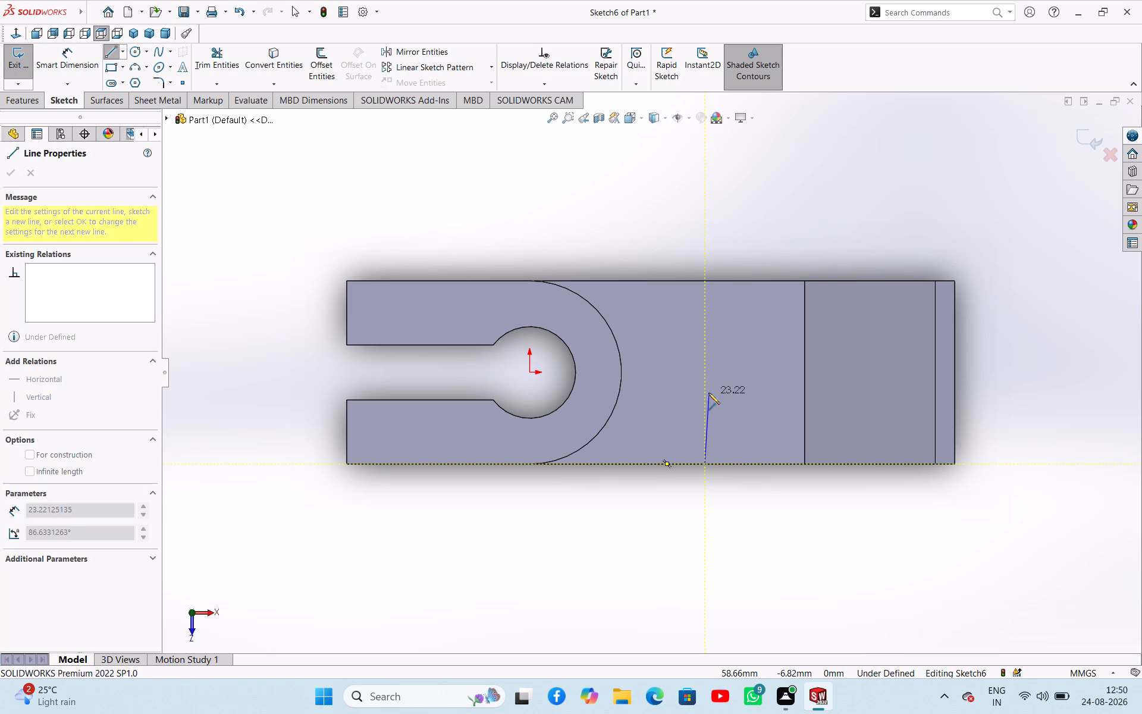
click(707, 392)
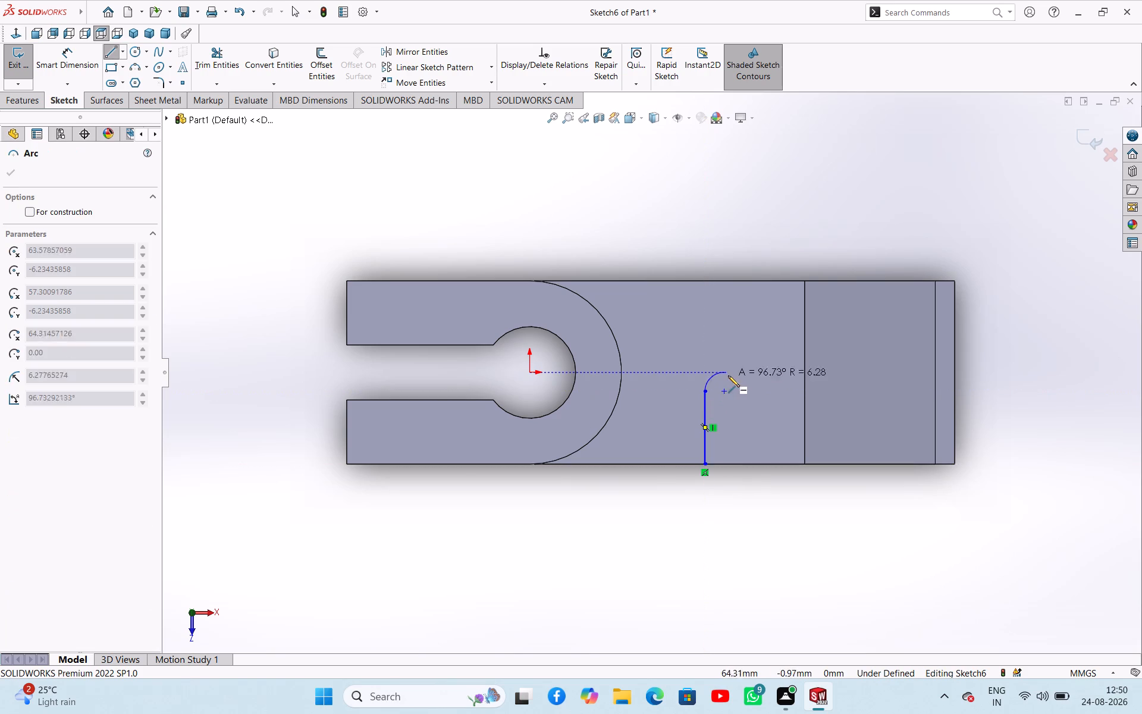
click(736, 392)
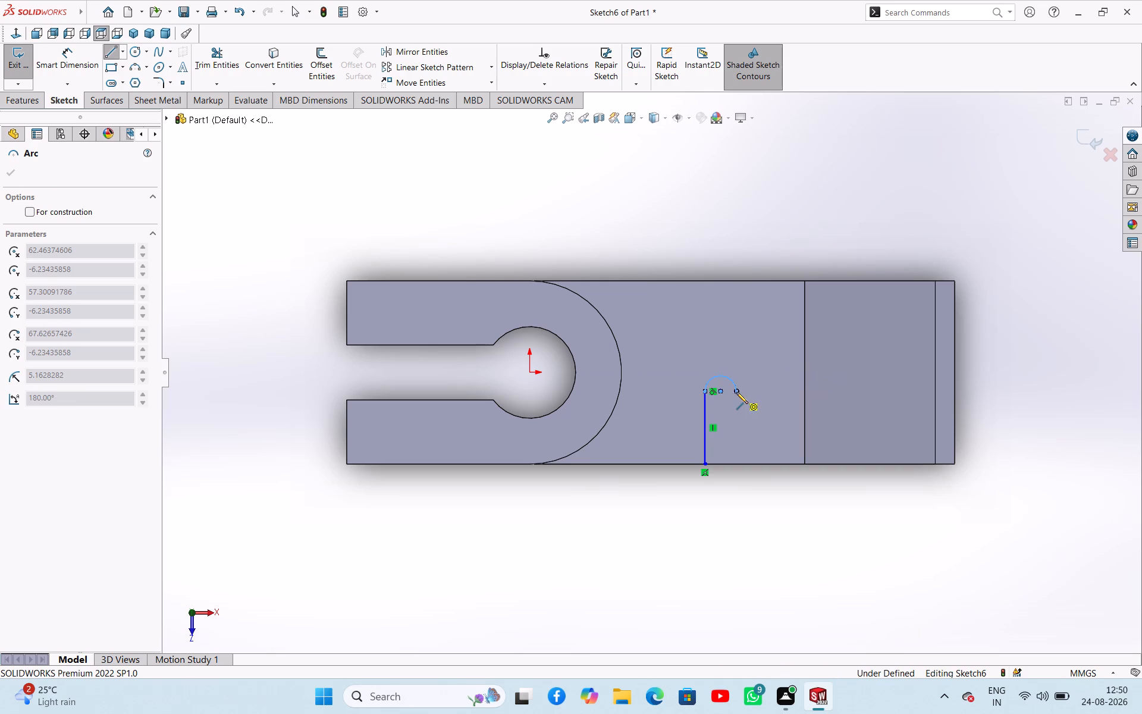
click(737, 465)
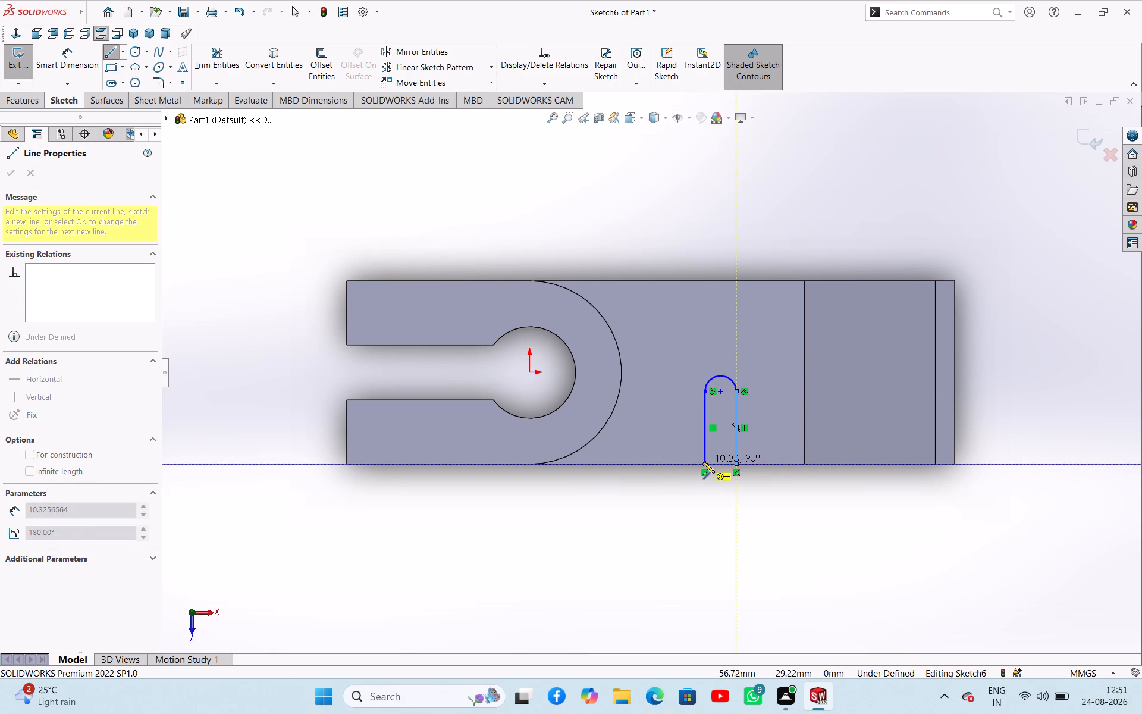
click(705, 463)
right_click(685, 502)
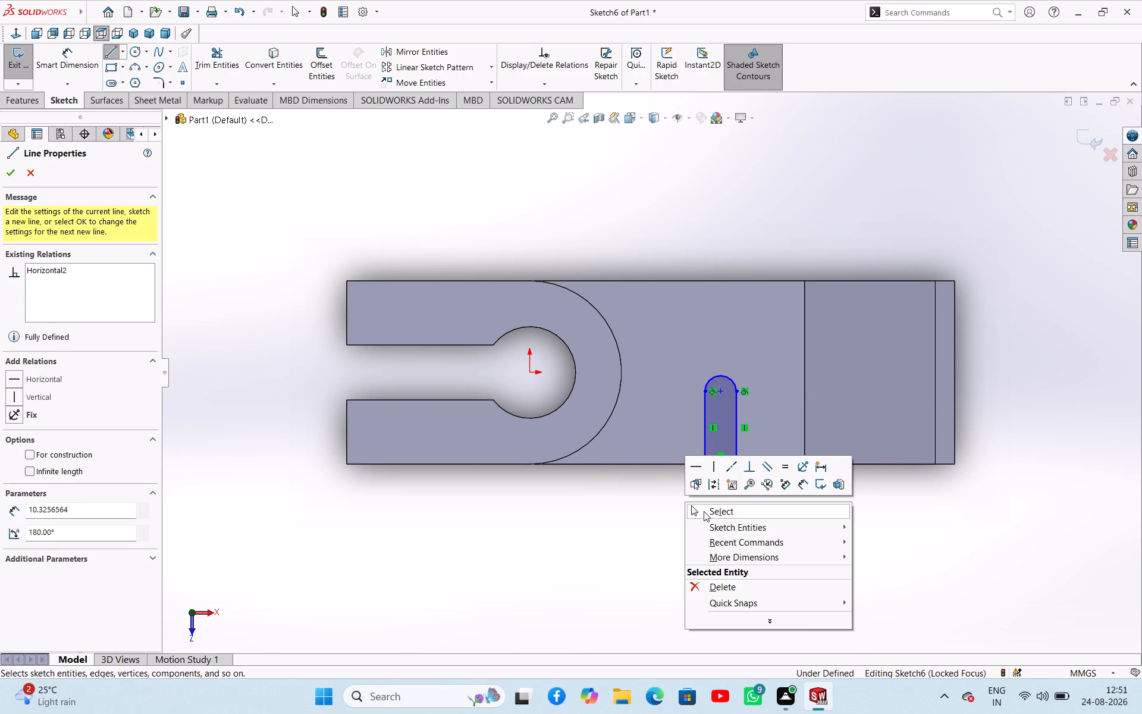
click(704, 511)
Dimension the slot's end arc to a 9 mm radius.
right_drag(651, 557, 651, 485)
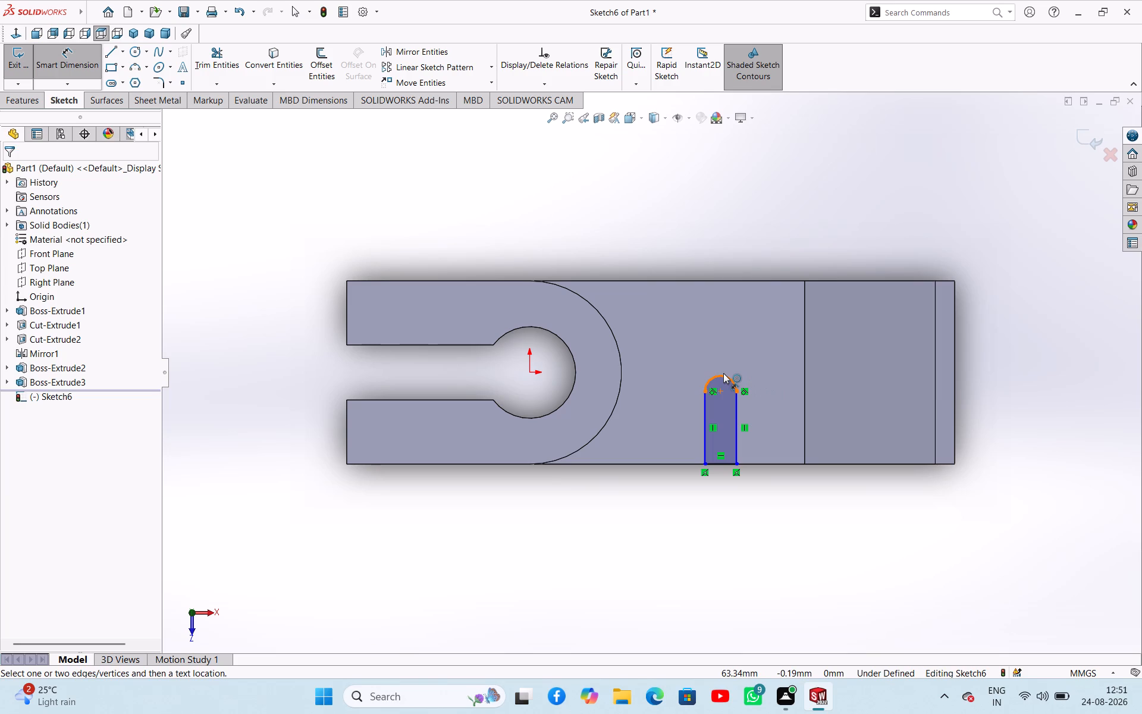
click(723, 373)
click(753, 352)
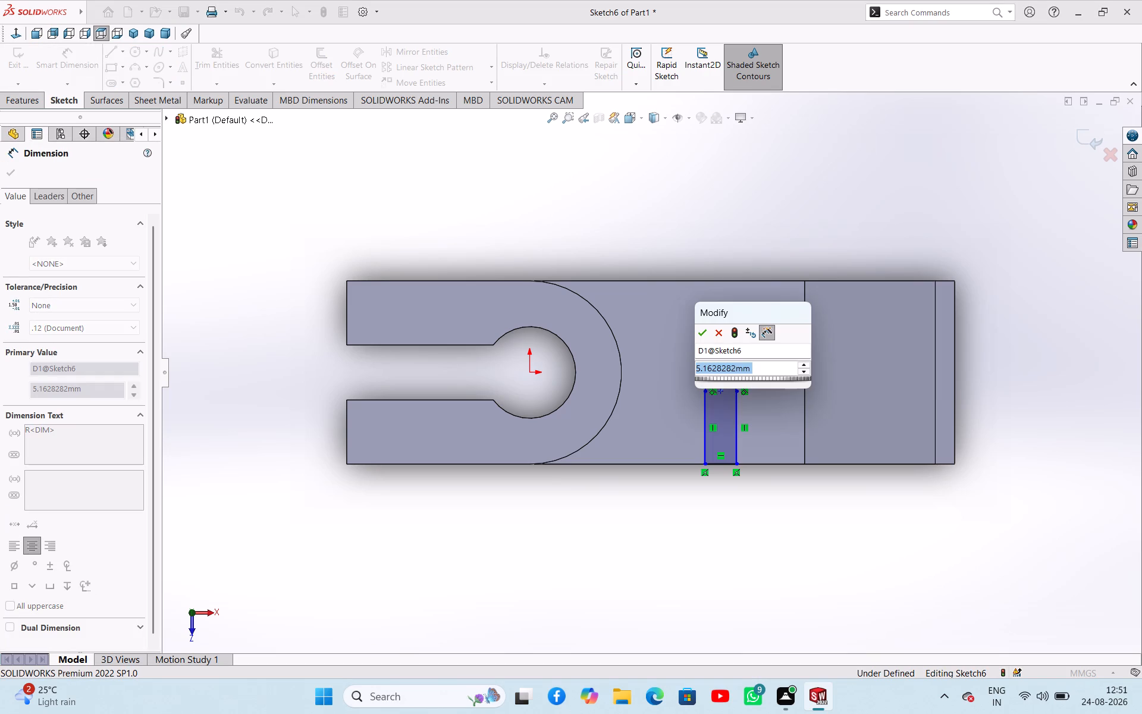
key(9)
key(Return)
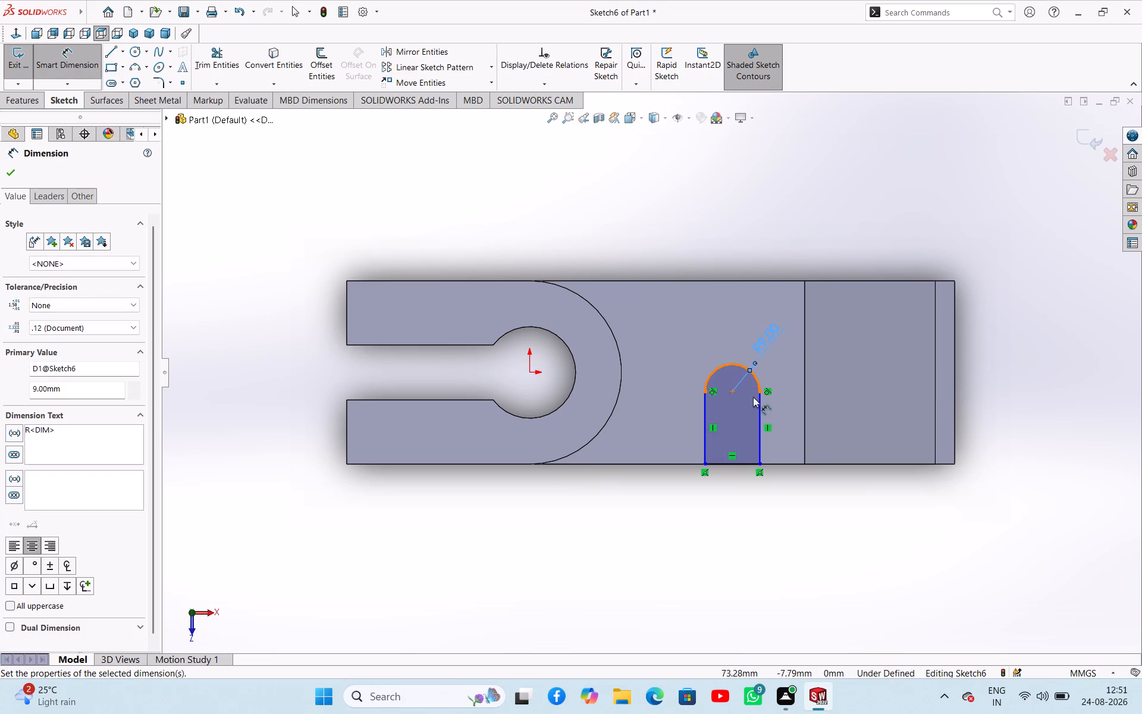
Dimension the slot's arc centre 30 mm from the tongue's rear long edge.
click(733, 393)
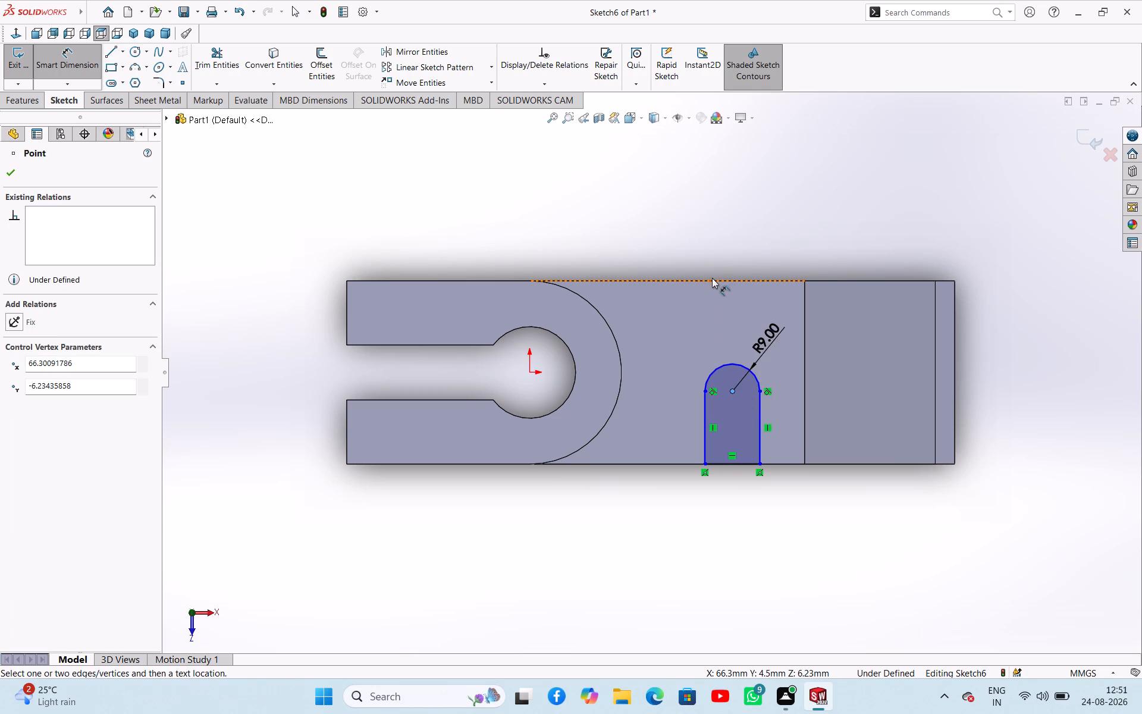
click(712, 281)
click(685, 264)
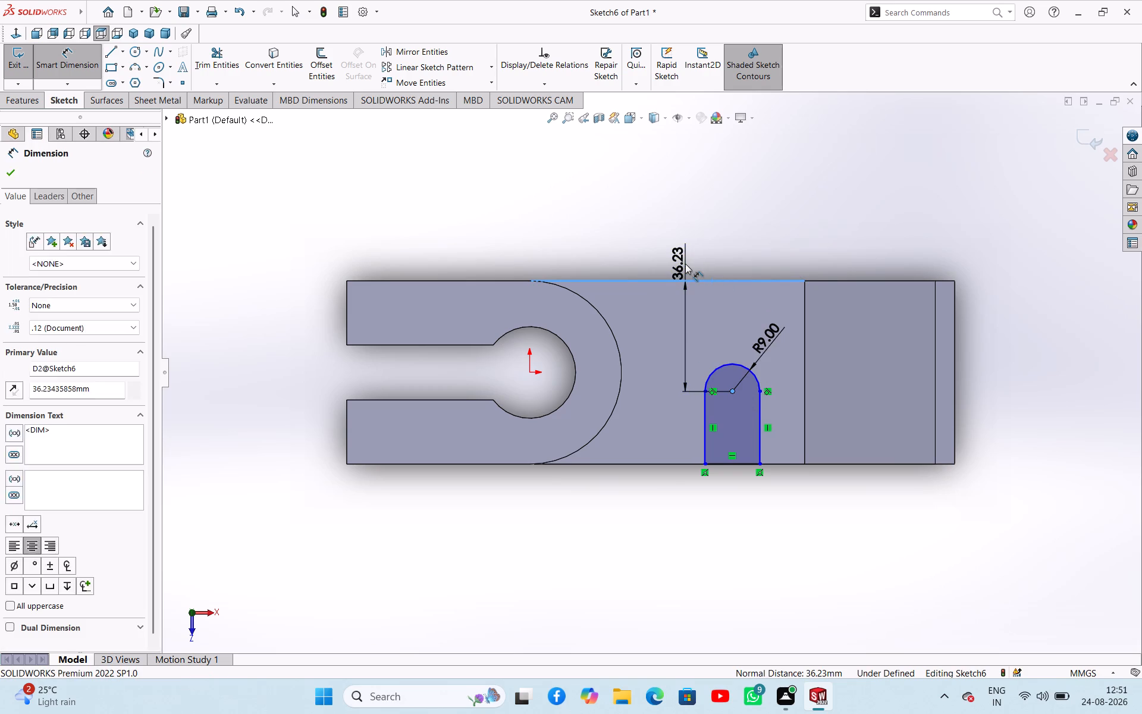
text(30)
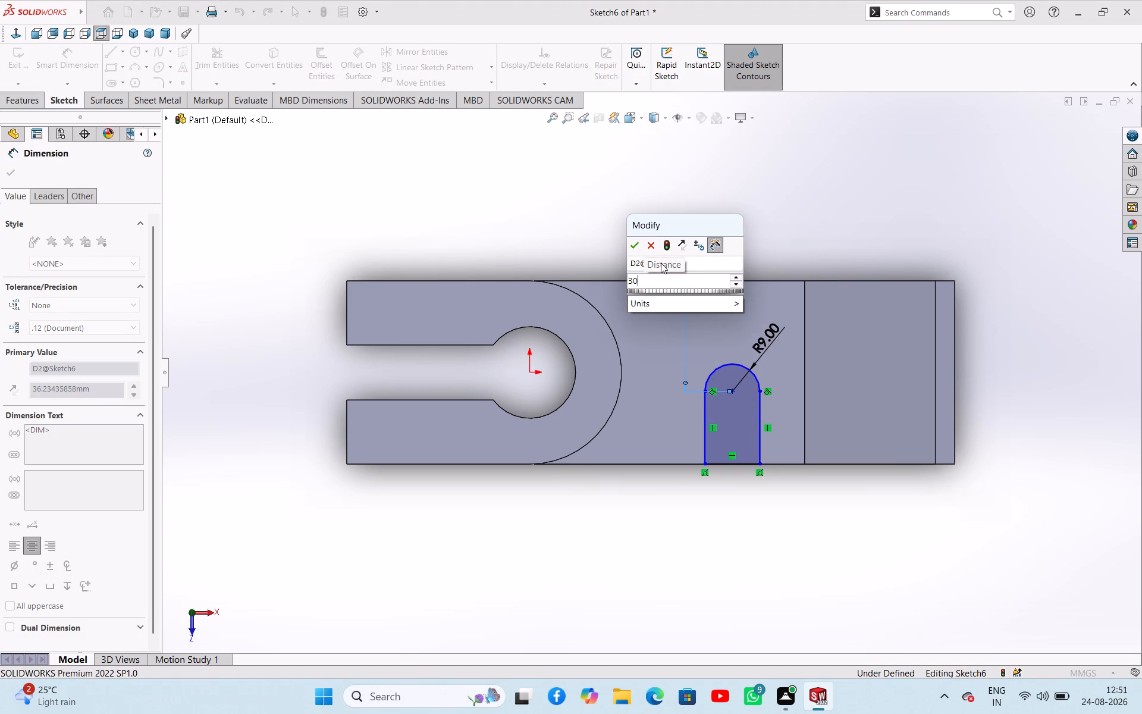
key(Return)
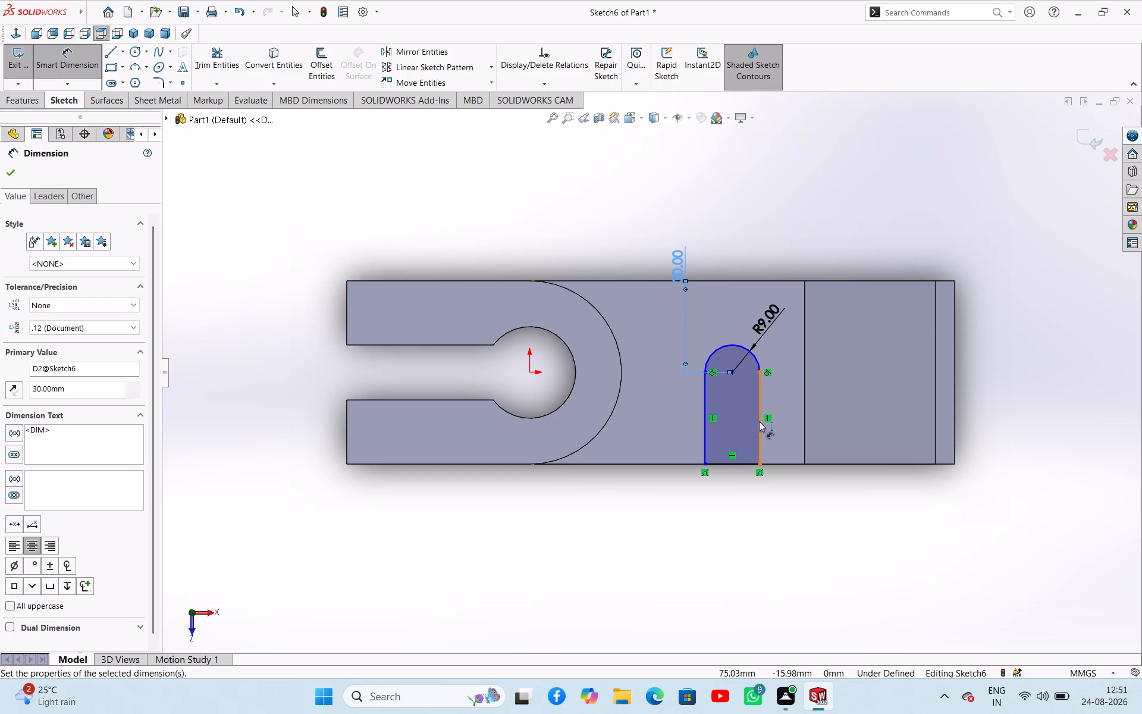
Dimension the midpoint of the slot's open end 60 mm from the start of the clevis's rounded end on the front edge.
click(529, 465)
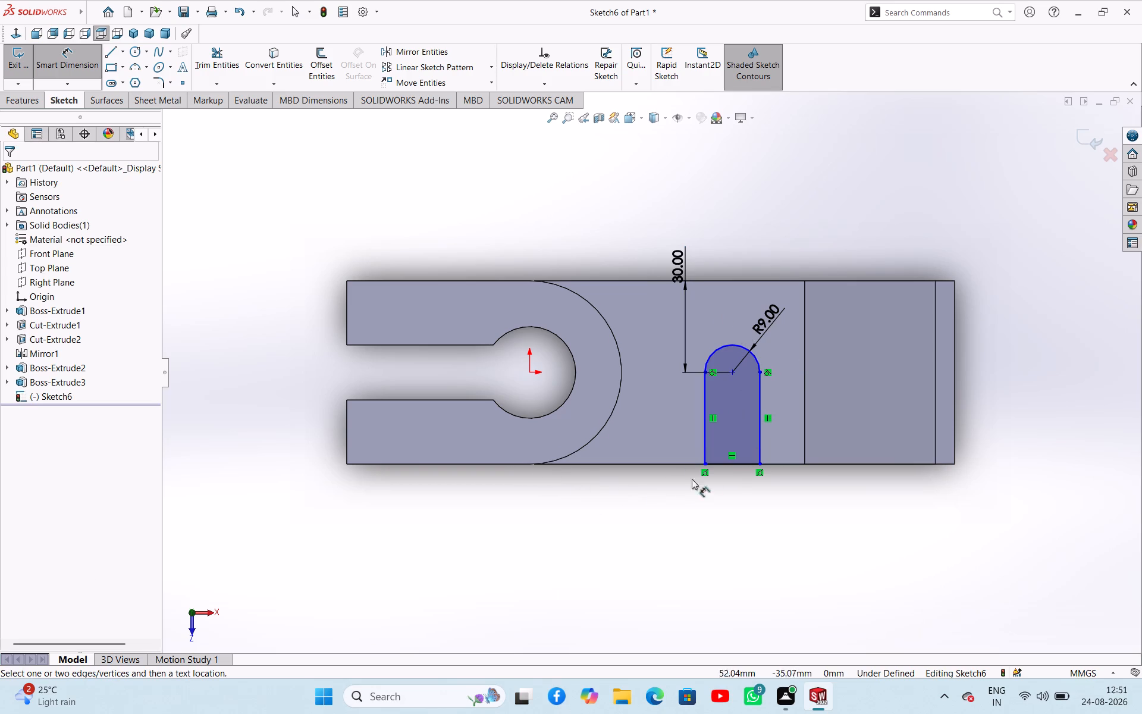
click(733, 464)
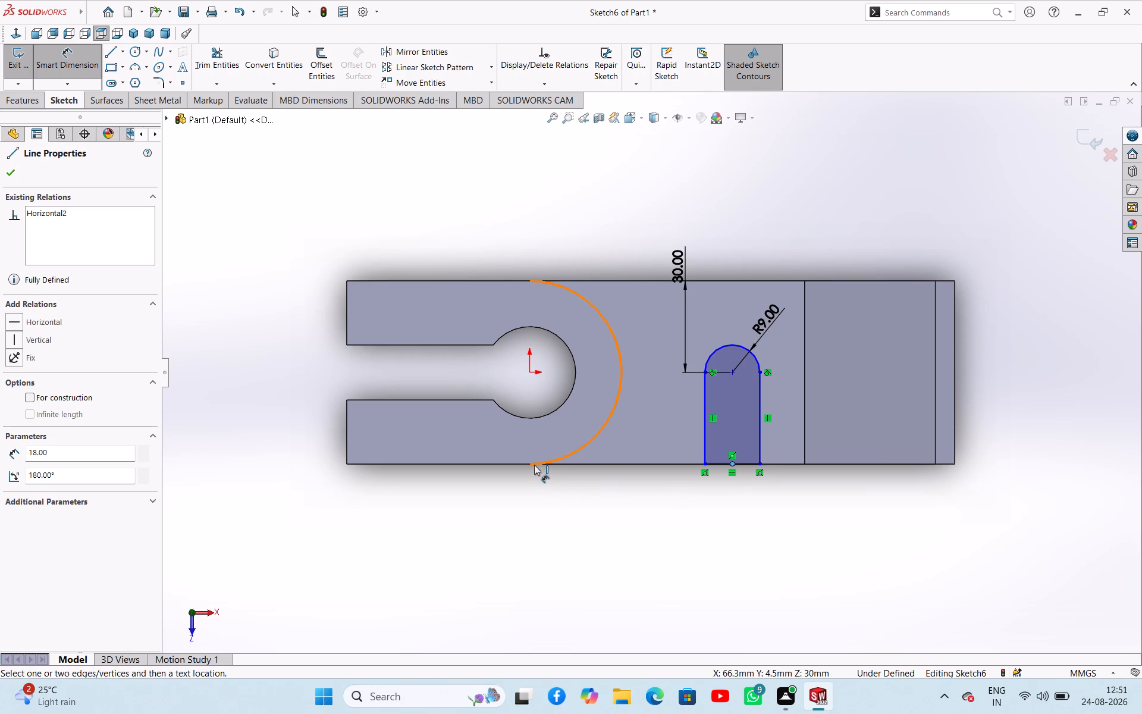
click(531, 464)
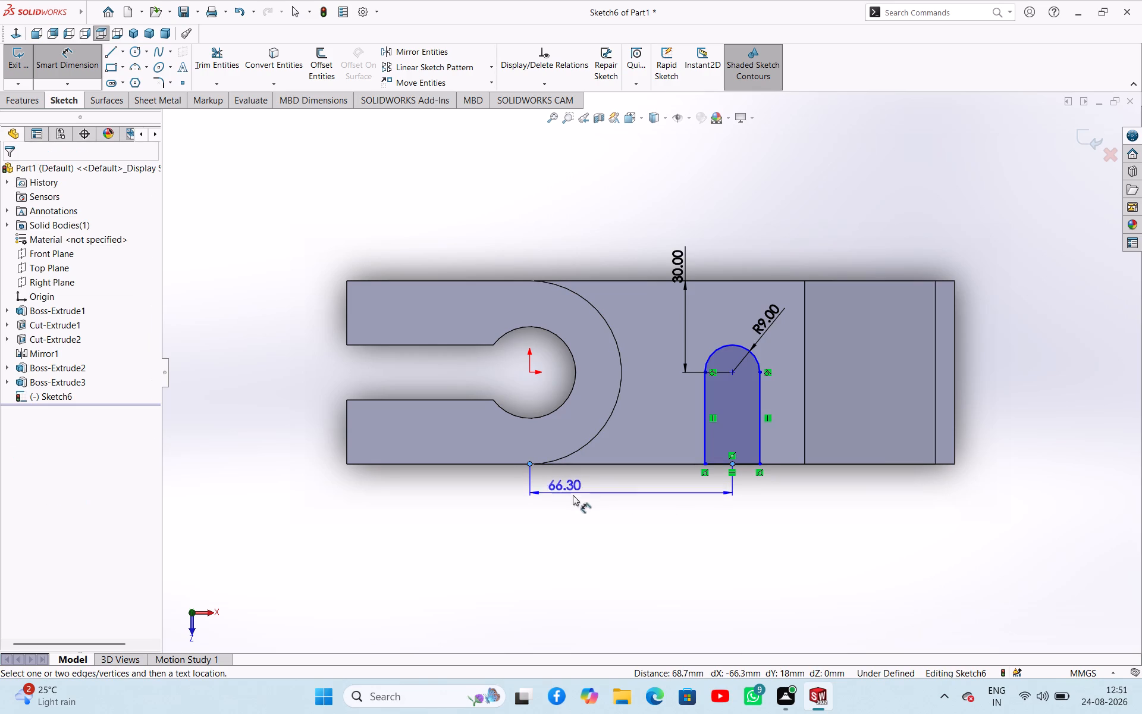
click(603, 502)
text(60)
key(Return)
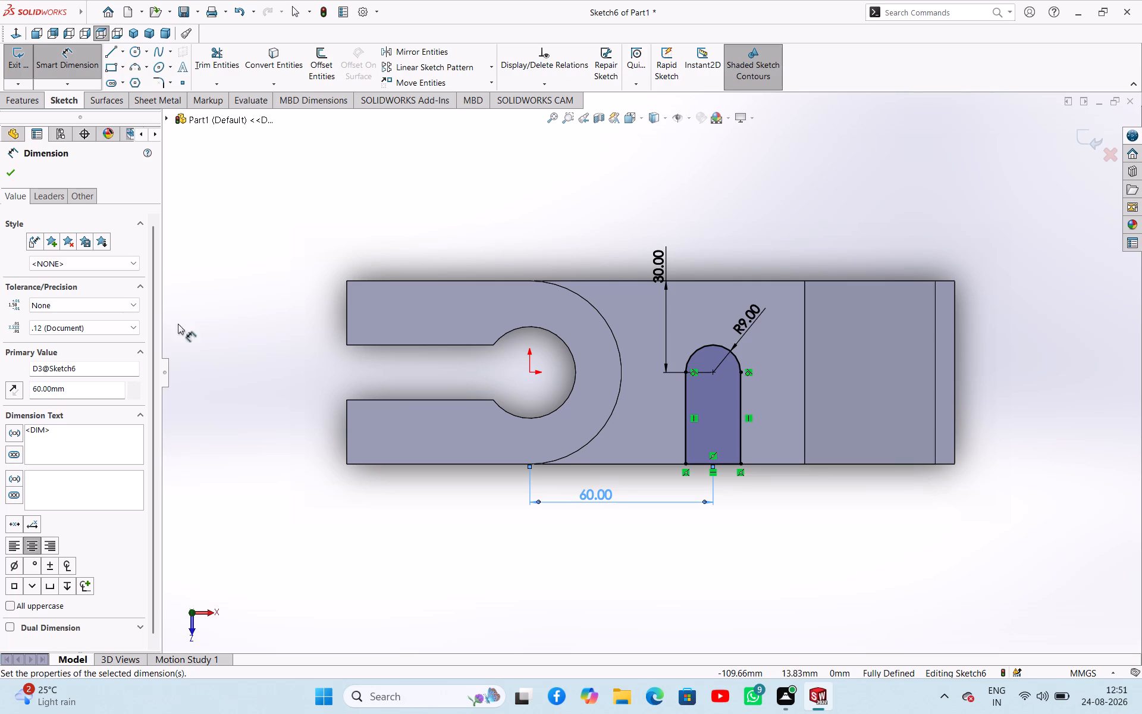
click(7, 173)
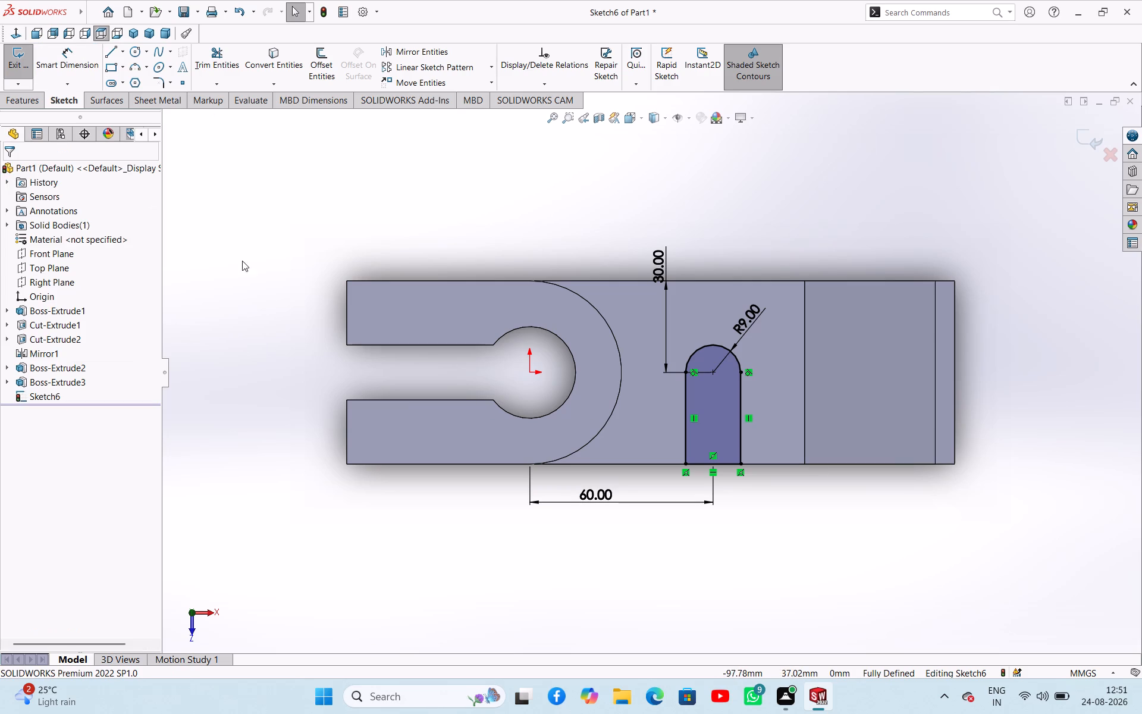
click(325, 242)
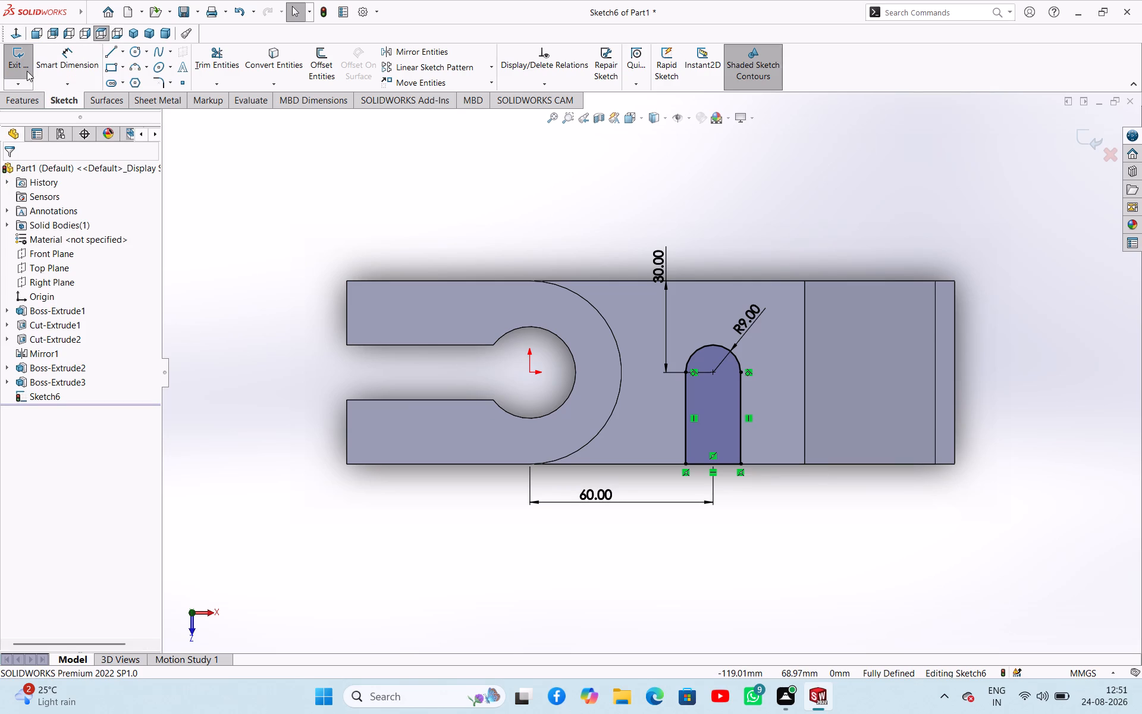
Finish the slot sketch and cut it through the tongue with a blind Extruded Cut of 9 mm.
click(27, 71)
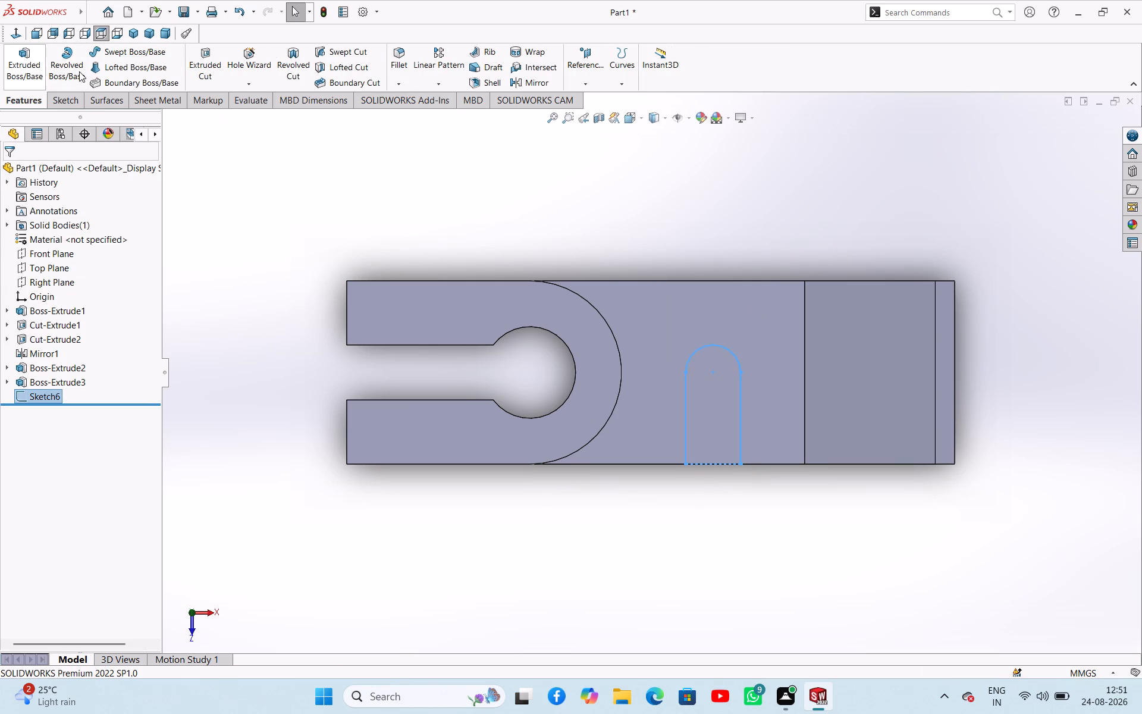
click(204, 73)
middle_drag(425, 520, 425, 491)
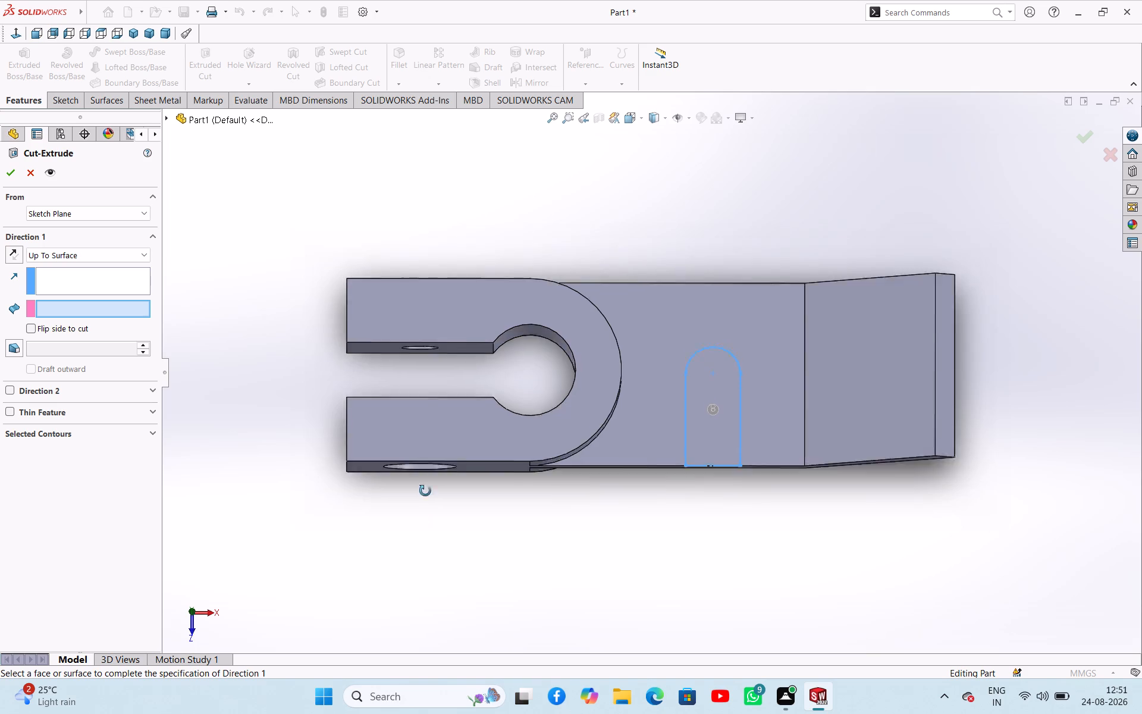
middle_drag(425, 491, 427, 337)
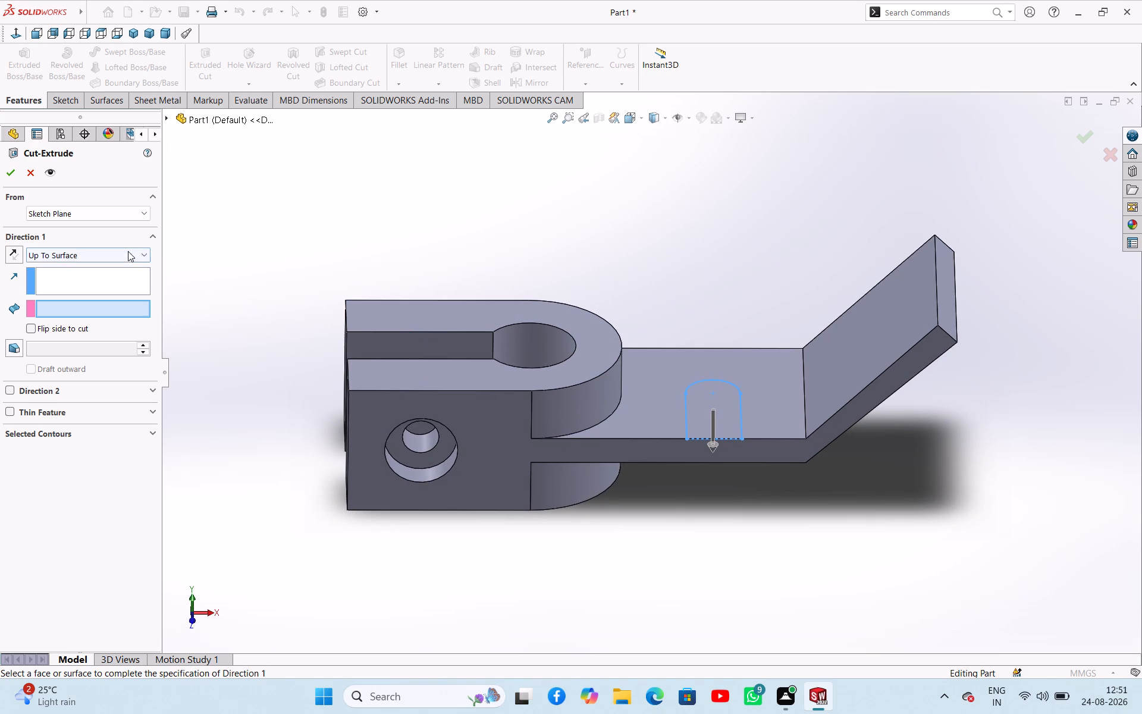
click(128, 251)
click(93, 268)
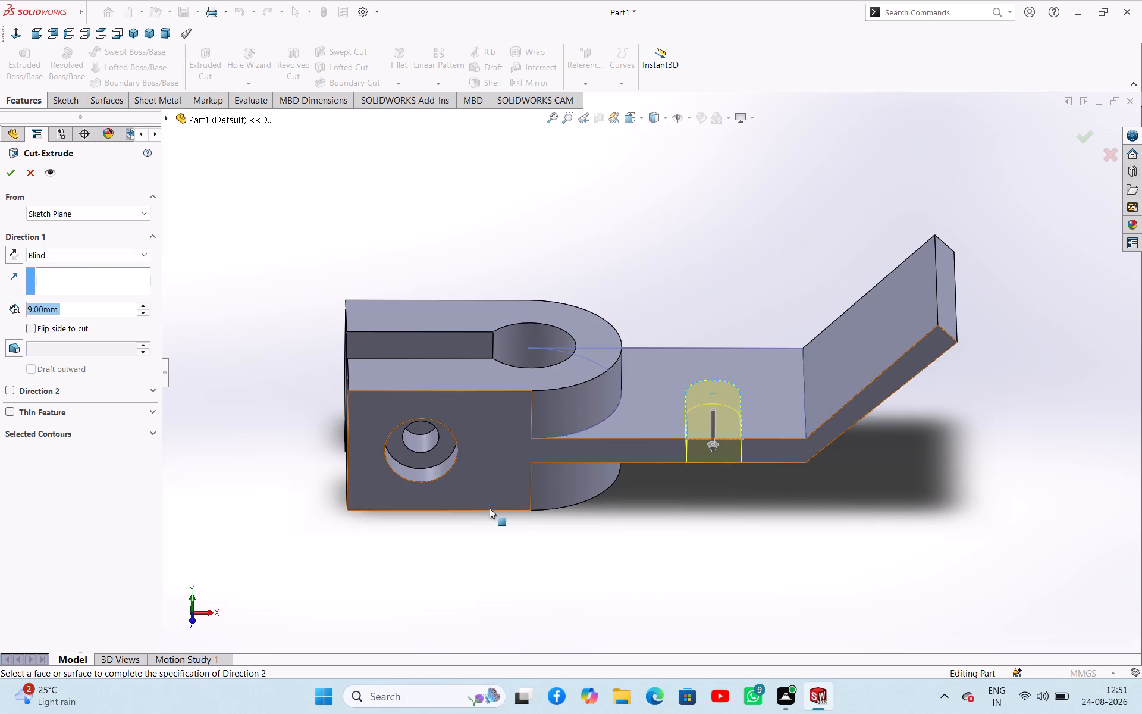
middle_drag(490, 508, 463, 411)
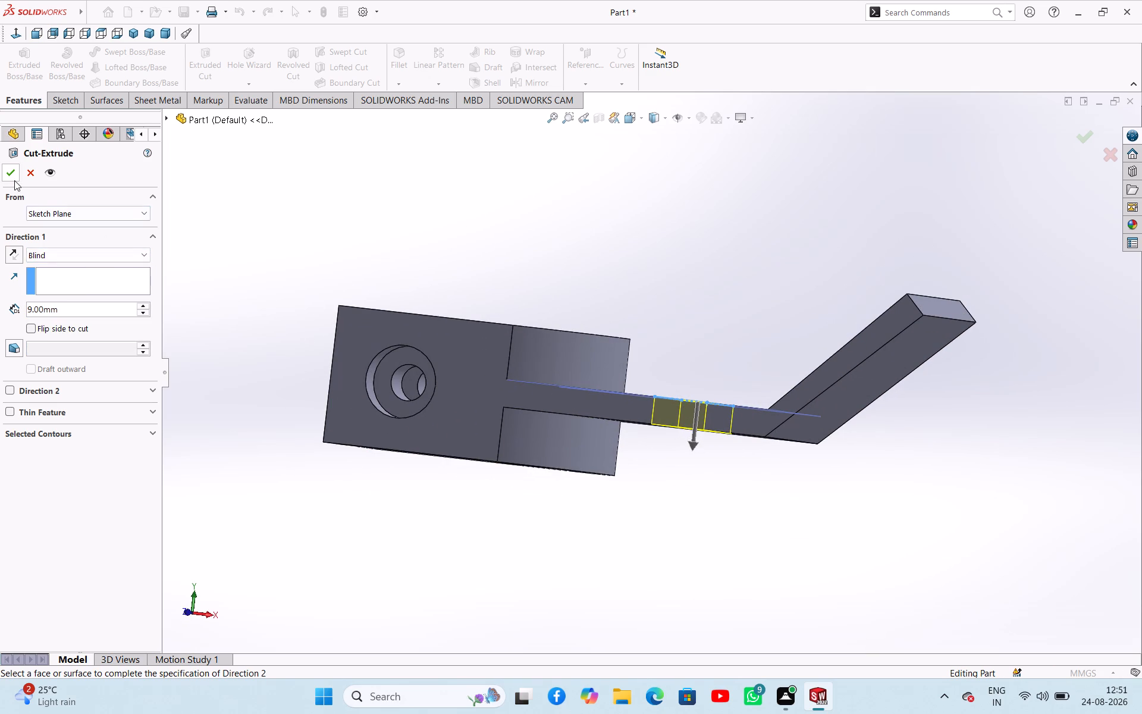
click(14, 179)
Start a sketch on the upper face of the angled arm.
middle_drag(357, 209, 395, 353)
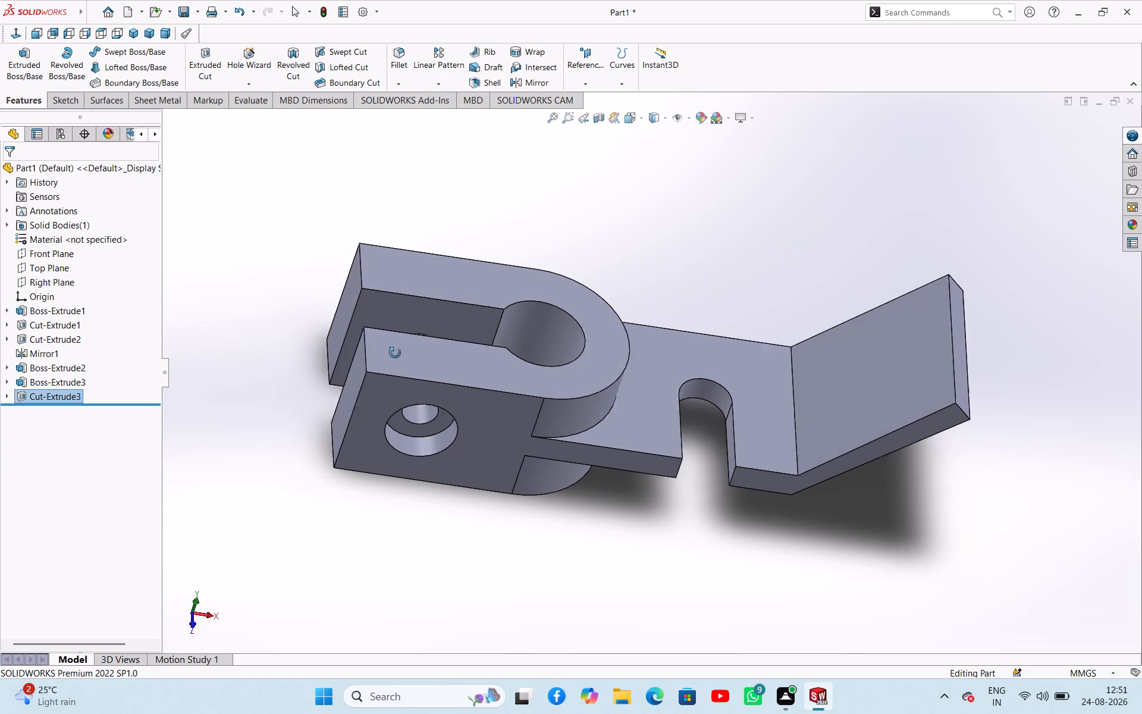
middle_drag(395, 353, 425, 358)
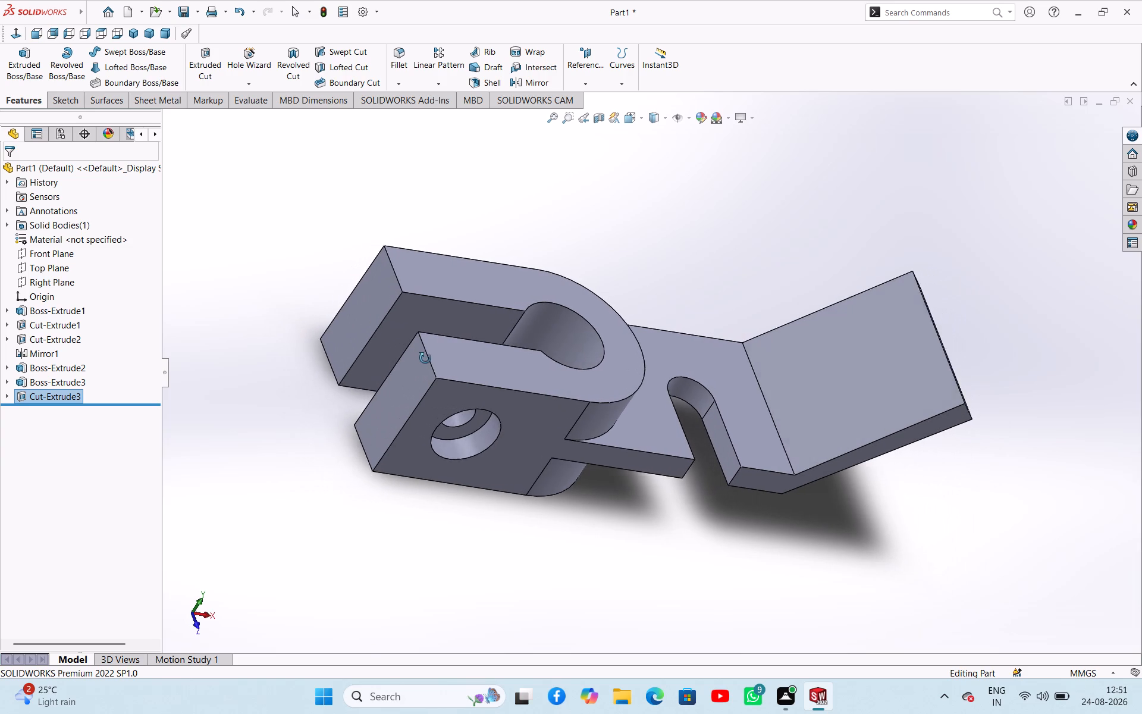
middle_drag(425, 358, 426, 359)
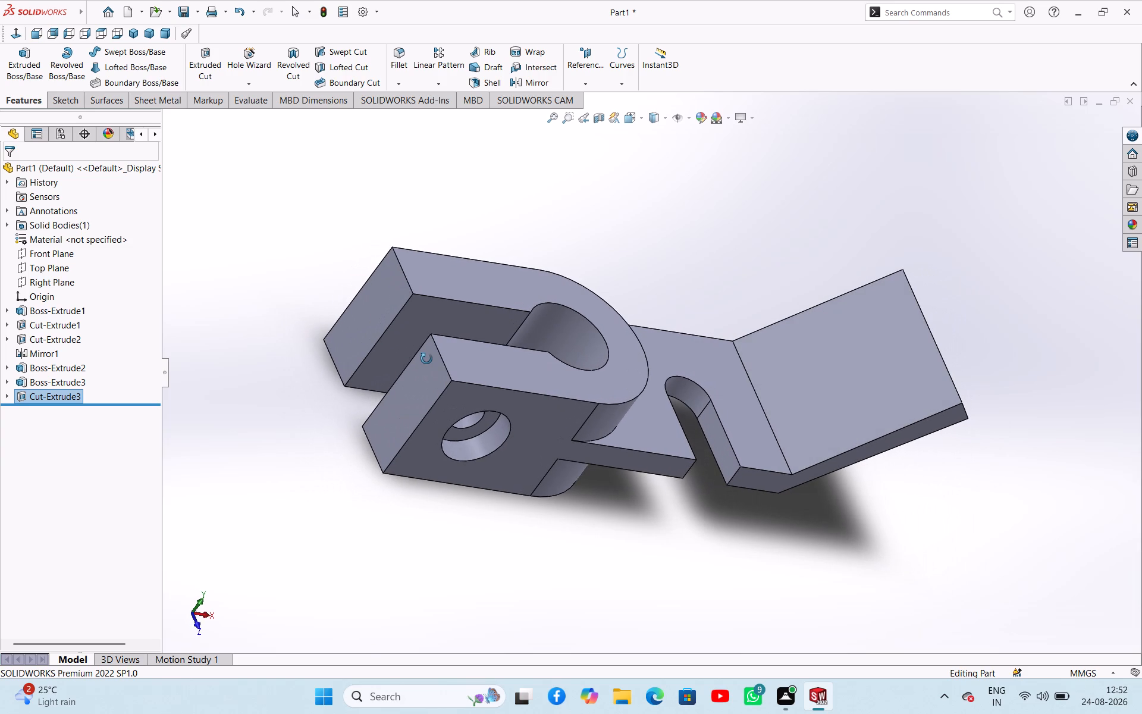
middle_drag(426, 359, 480, 354)
click(774, 367)
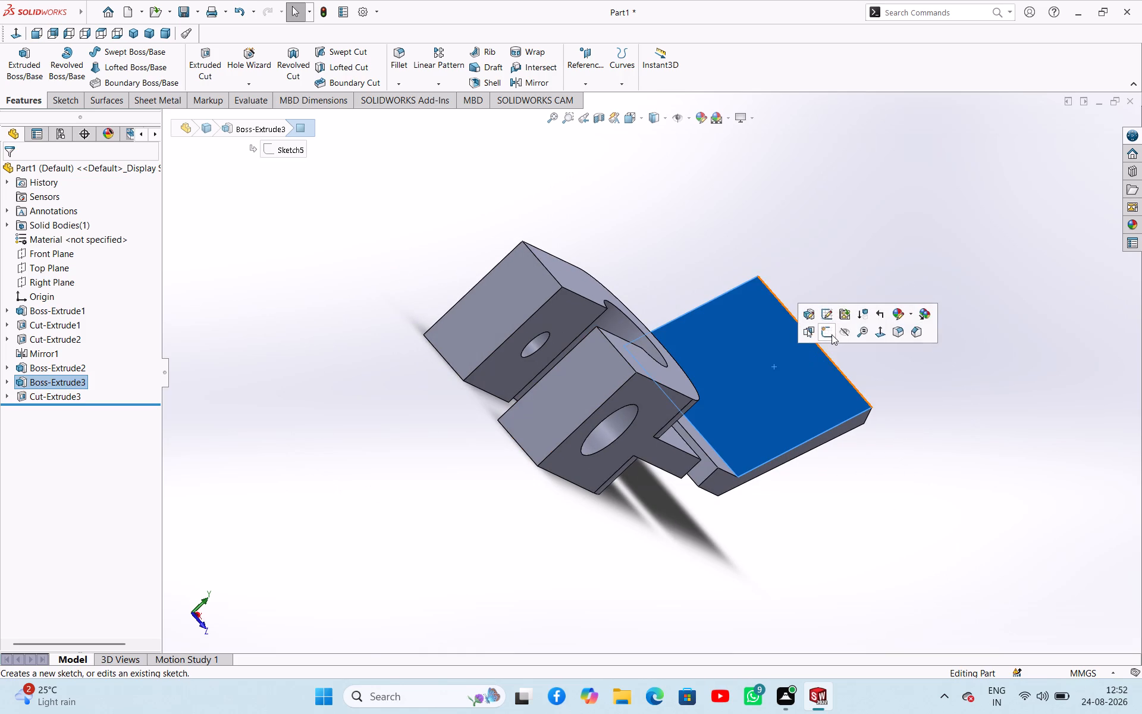
click(832, 334)
click(775, 218)
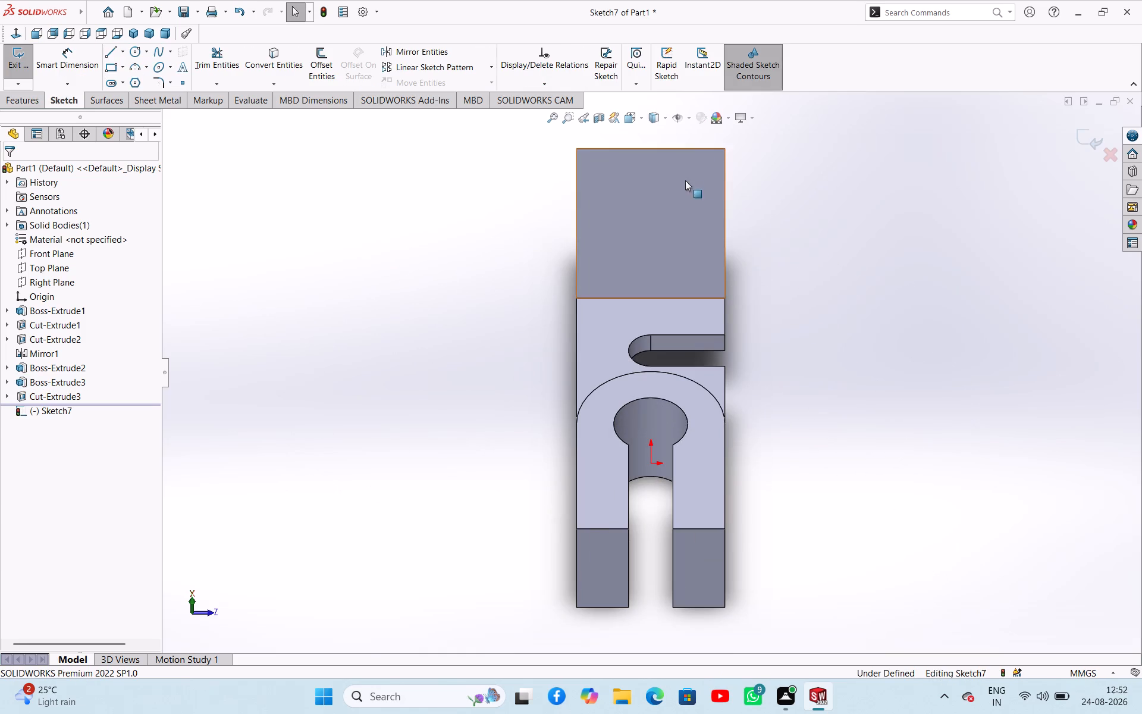
Sketch a circle about 13 mm in diameter on the arm's centreline, near the arm's free end.
scroll(728, 144, up, 1)
scroll(698, 183, down, 3)
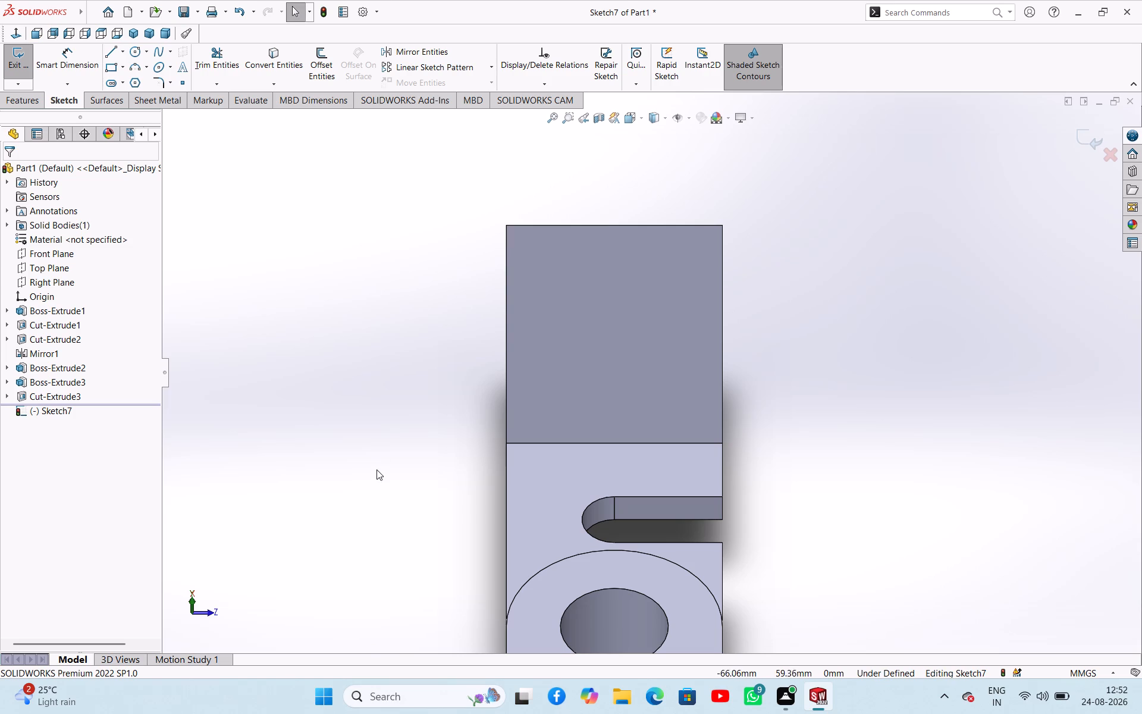
right_drag(377, 468, 426, 478)
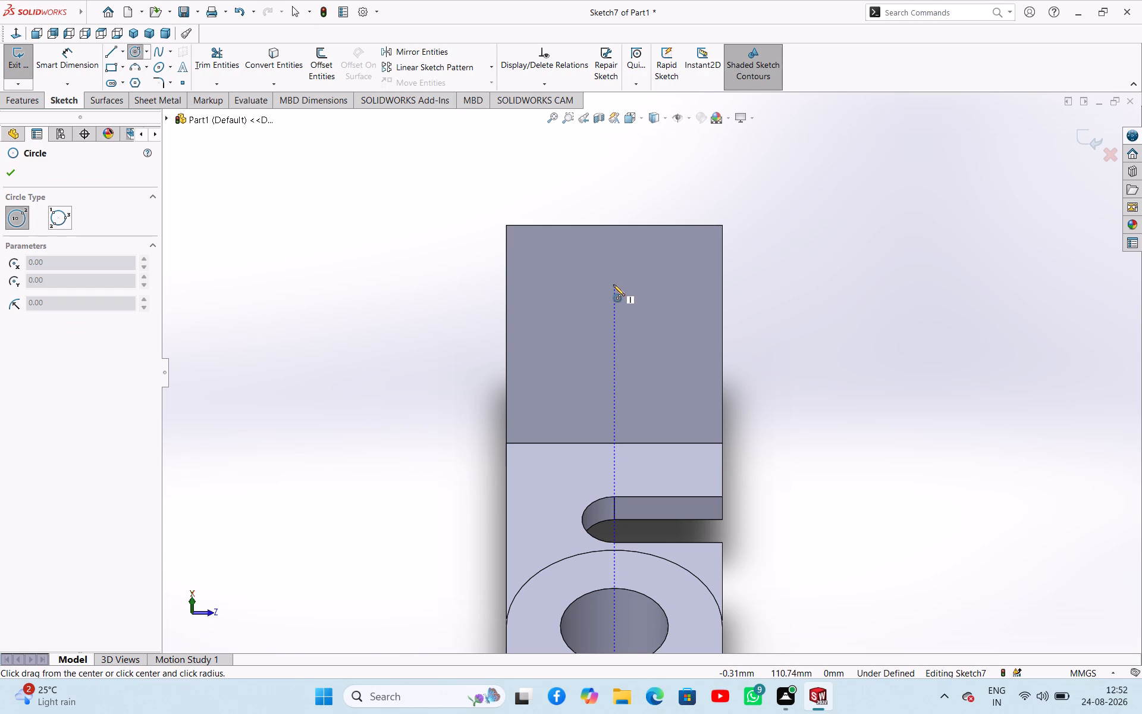
click(613, 278)
click(627, 298)
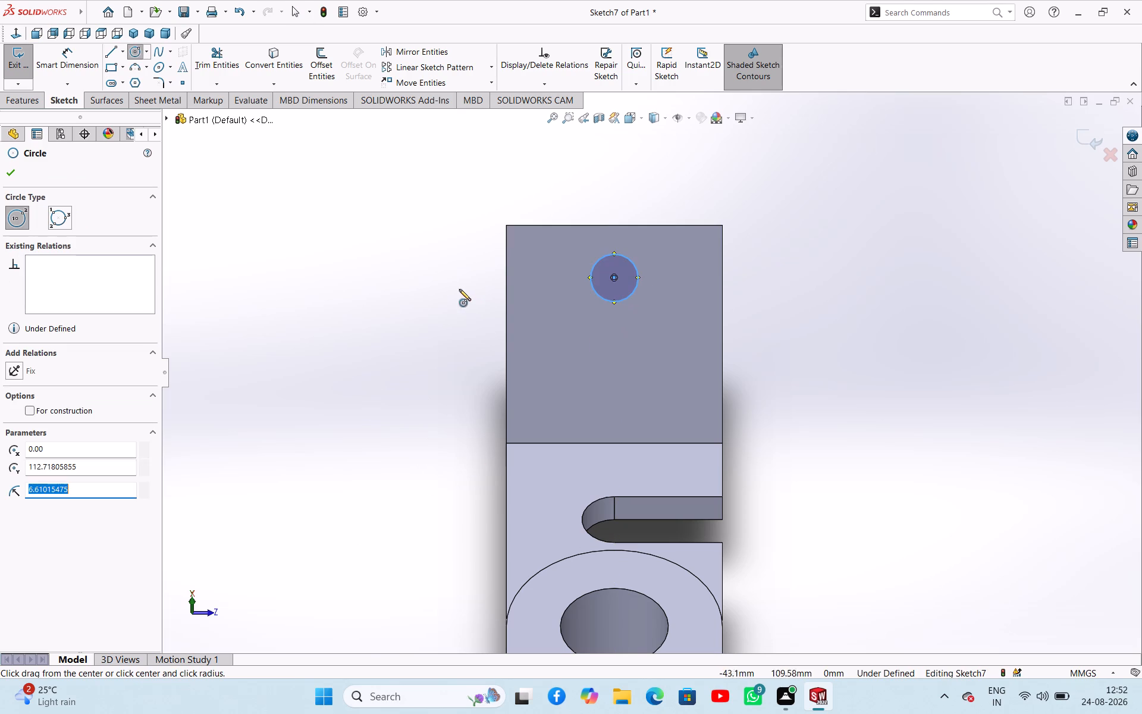
right_click(459, 289)
click(476, 297)
Dimension the circle on the arm face to a 15 mm diameter.
right_drag(416, 343, 437, 253)
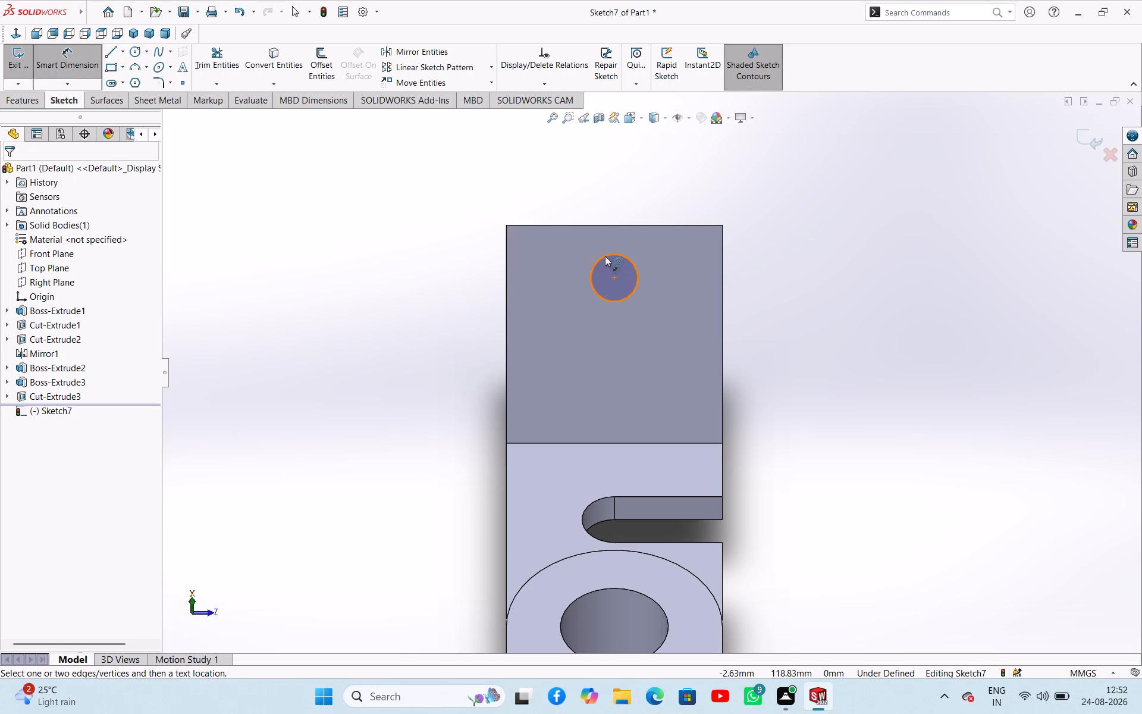
click(605, 256)
click(413, 267)
text(15)
key(Return)
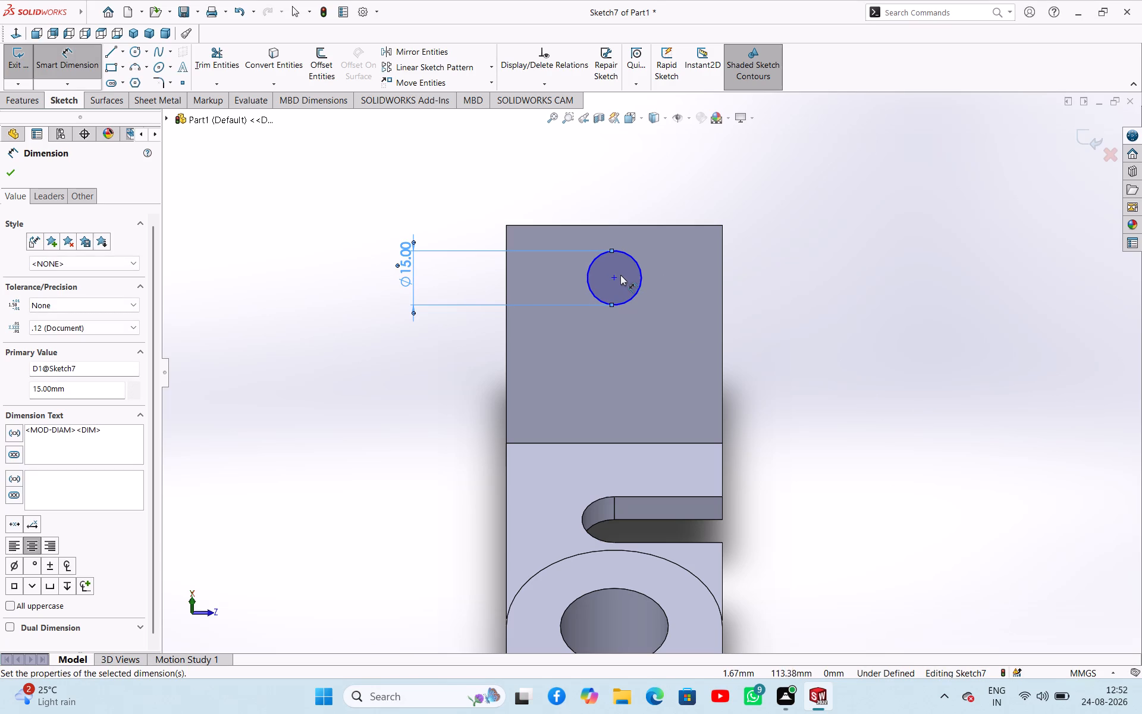
Dimension the circle's centre 38 mm from the bend edge between the arm and the tongue.
click(616, 275)
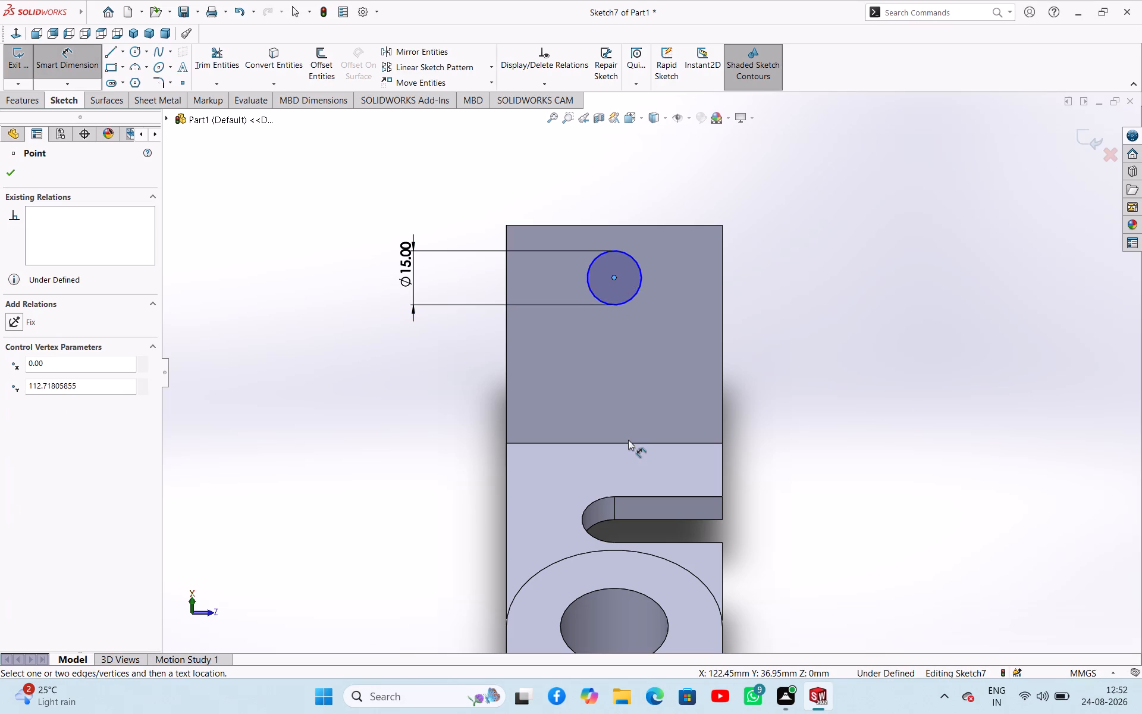
click(628, 443)
click(427, 422)
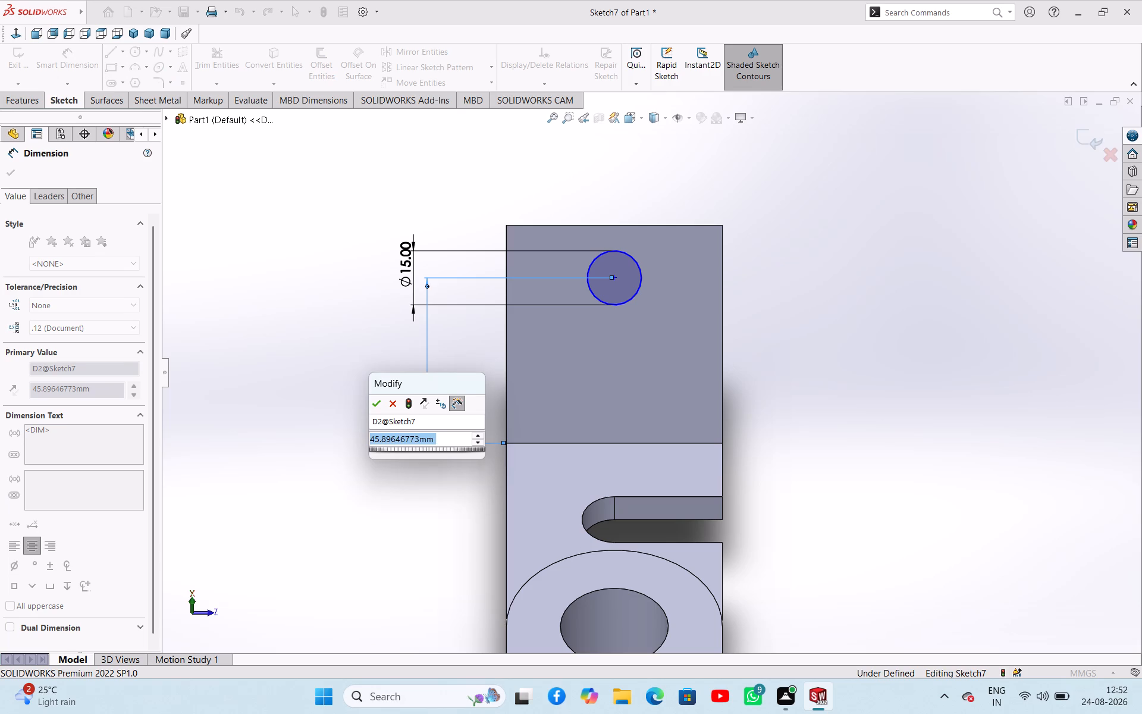
text(38)
key(Return)
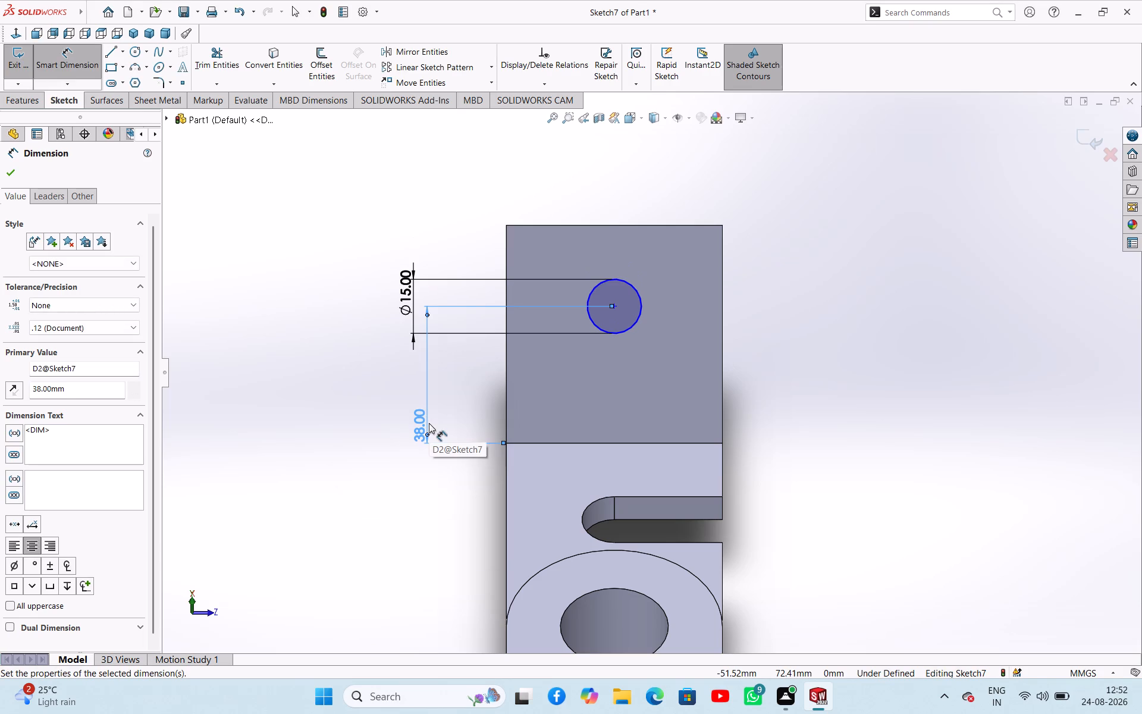
Sketch a larger circle about 29 mm in diameter, concentric with the 15 mm circle.
right_drag(871, 441, 915, 456)
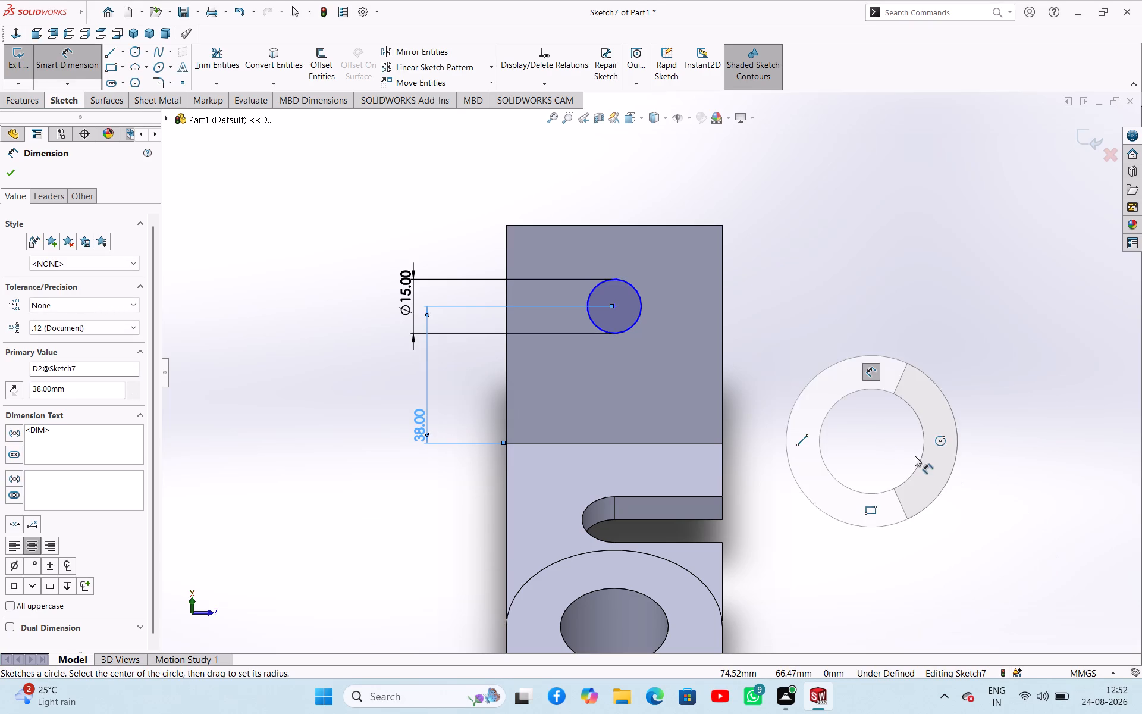
right_drag(915, 456, 931, 461)
click(613, 308)
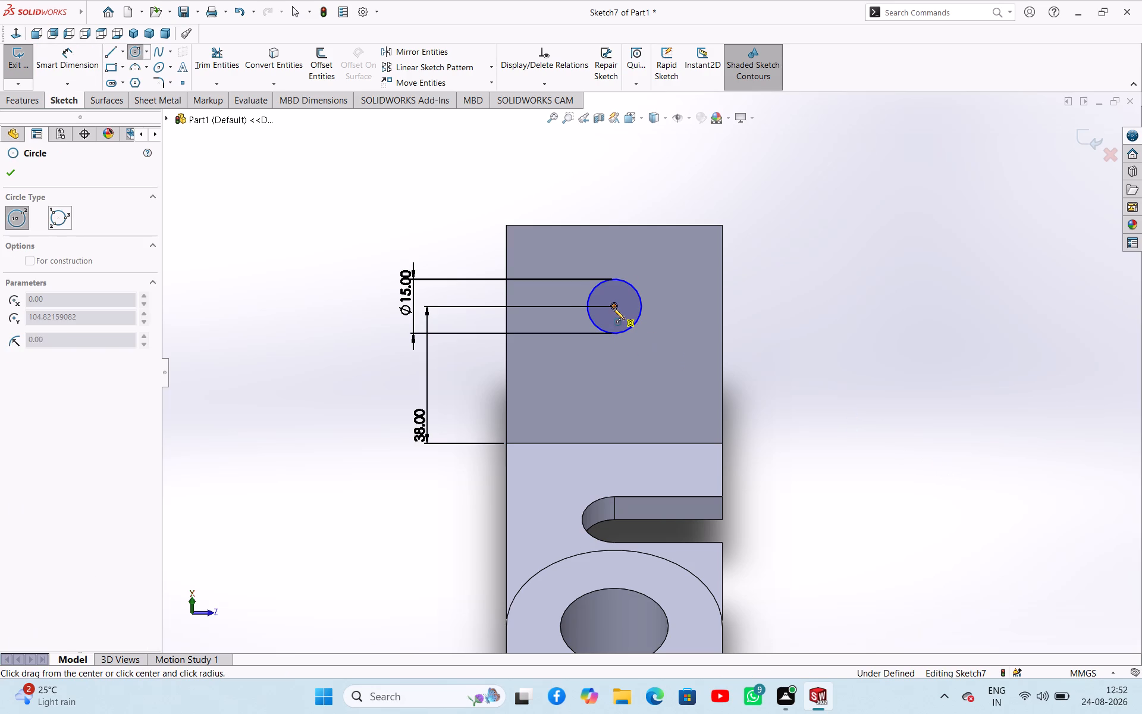
click(656, 338)
right_click(906, 293)
click(921, 307)
Dimension the outer concentric circle to a 30 mm diameter.
right_drag(885, 350, 901, 218)
click(664, 291)
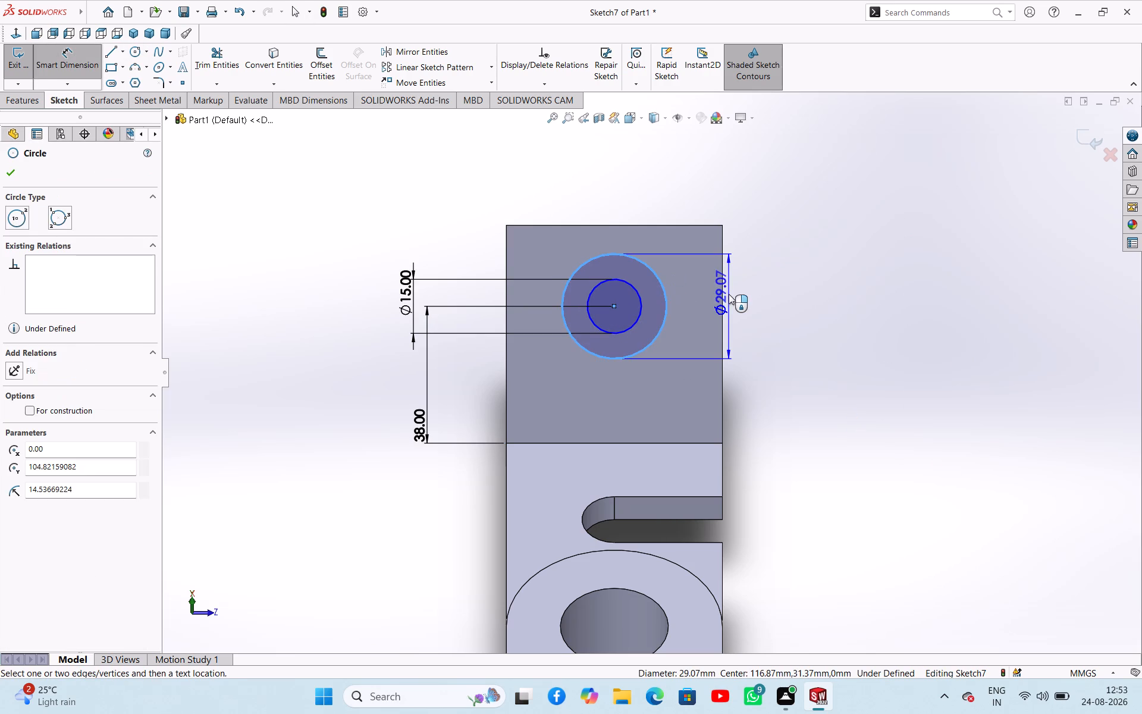
click(729, 294)
text(30)
key(Return)
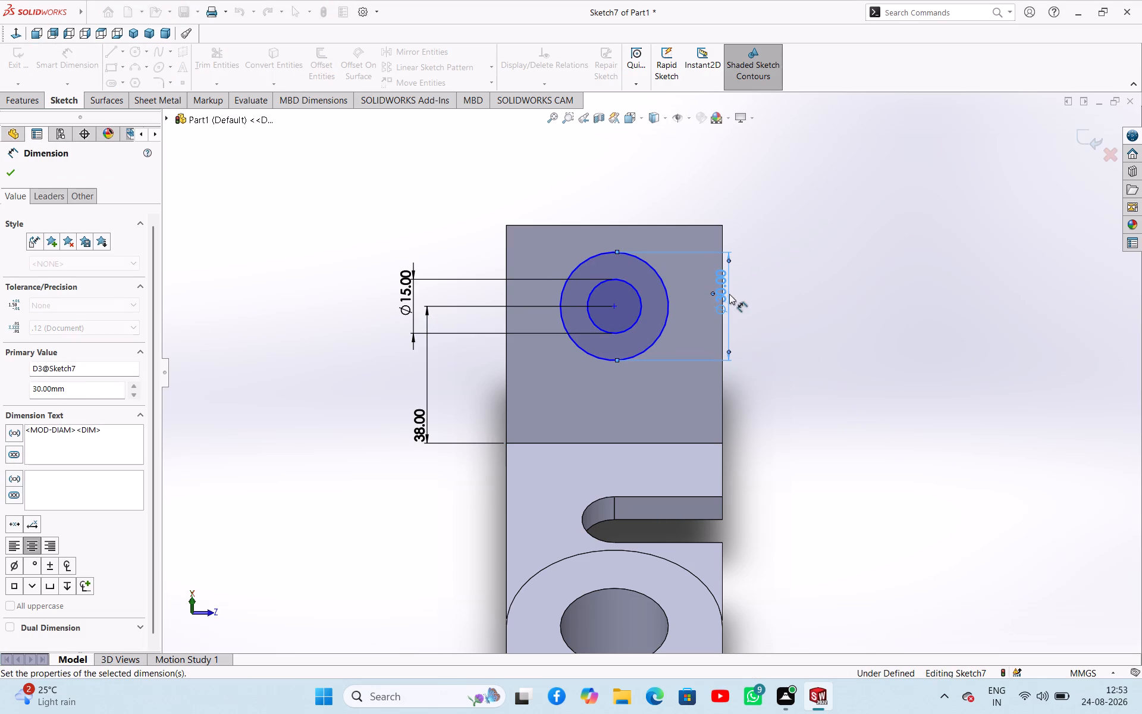
right_click(284, 245)
click(308, 288)
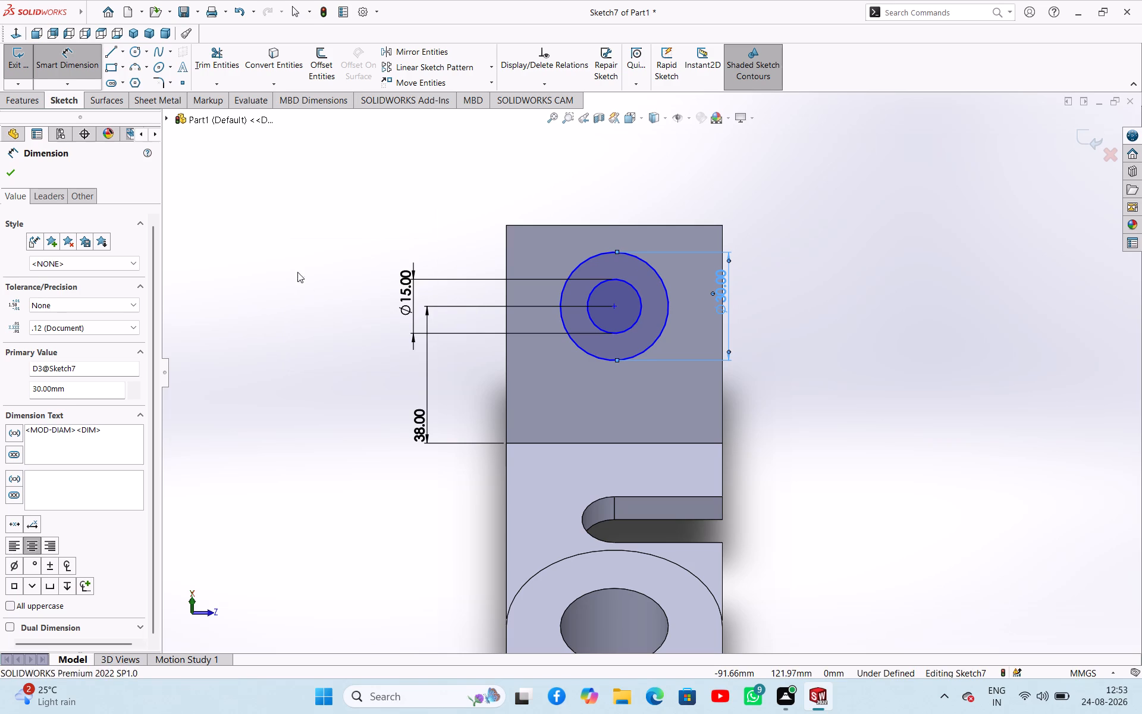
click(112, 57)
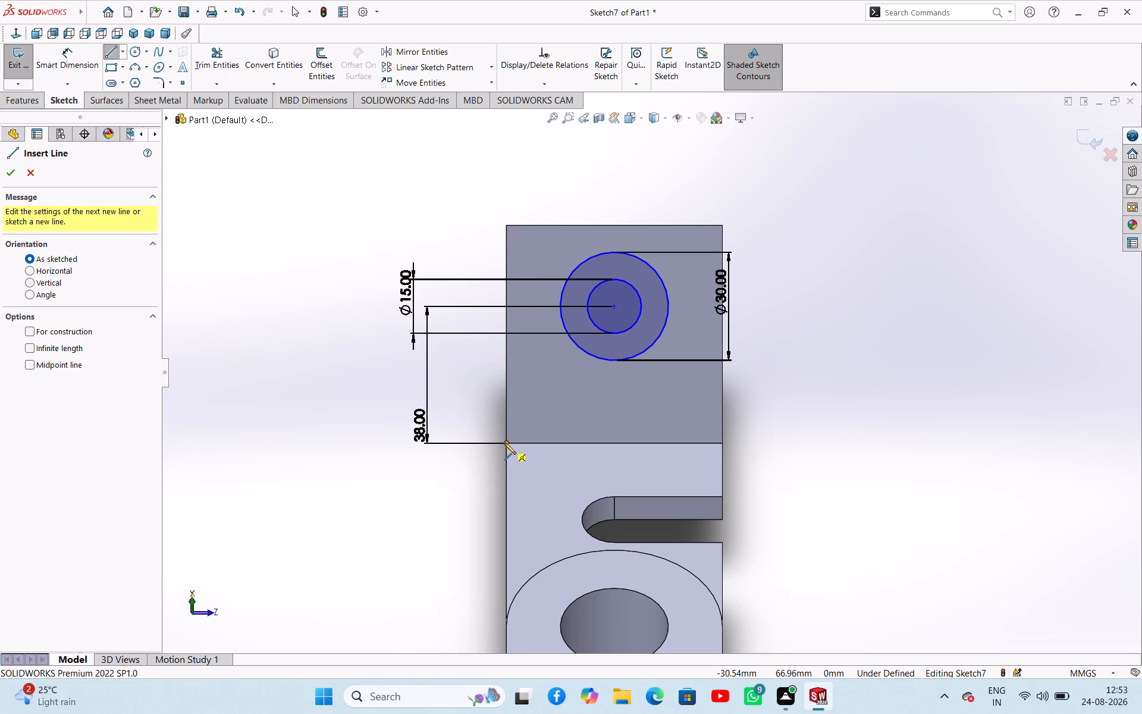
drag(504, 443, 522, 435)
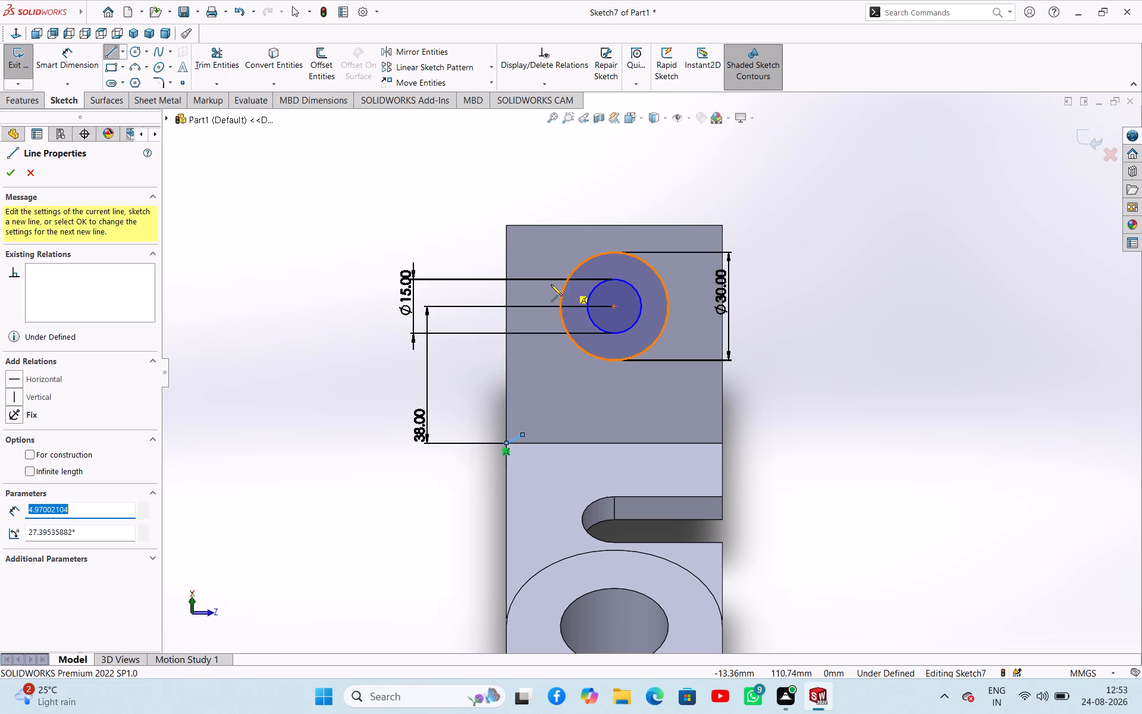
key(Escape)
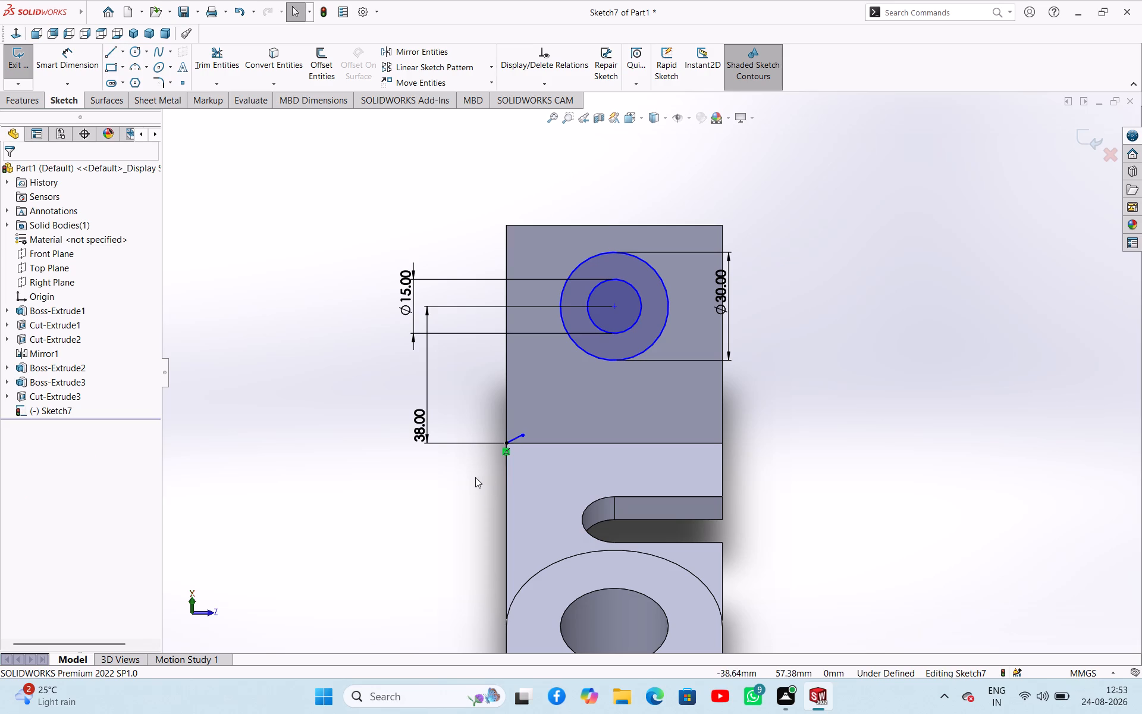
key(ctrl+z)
Sketch two slanted lines, each about 39 mm long, from the bend edge's two corners to the sides of the 30 mm circle.
right_drag(404, 469, 325, 462)
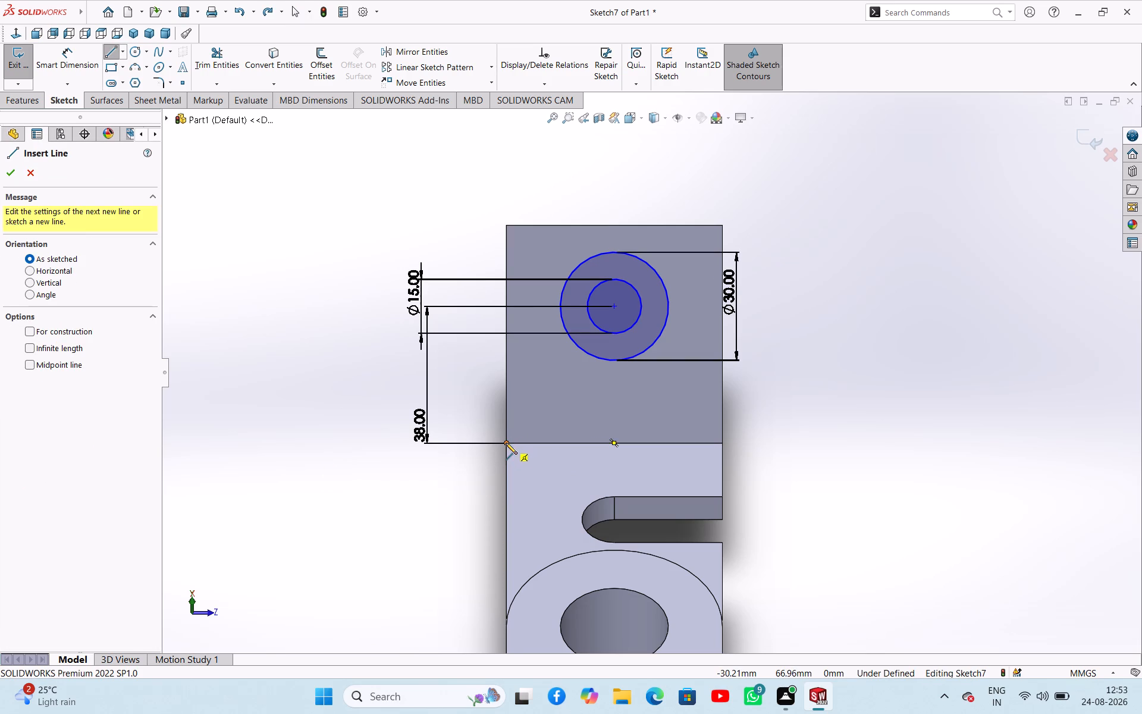
click(506, 443)
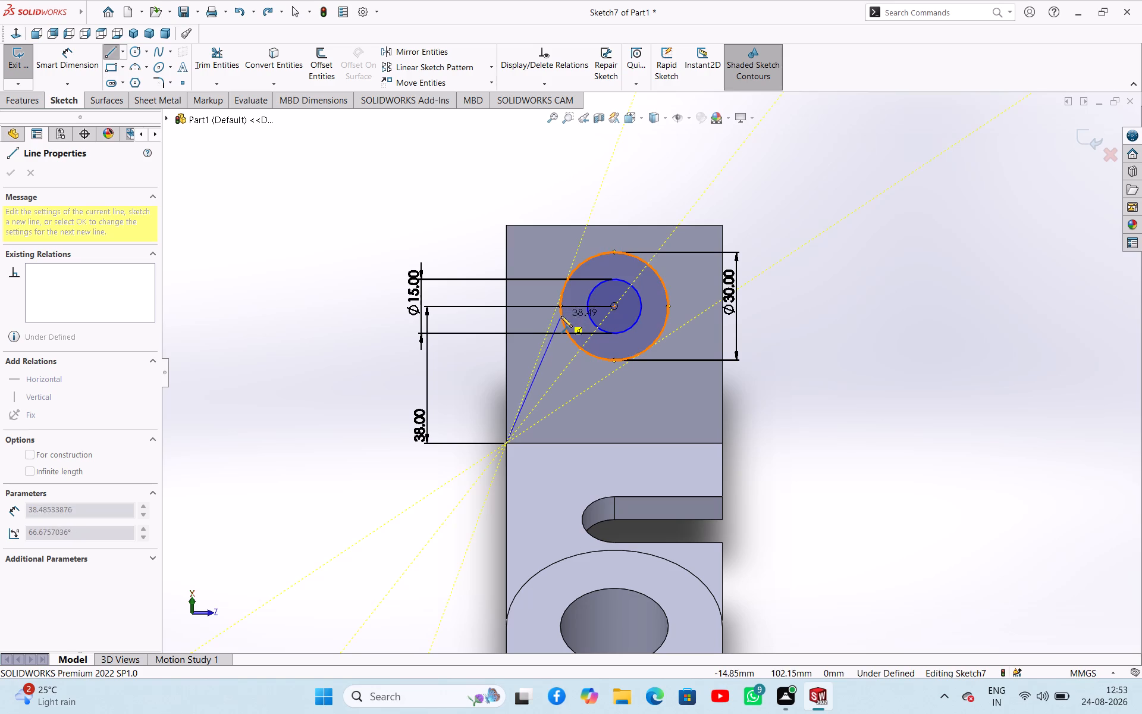
click(560, 317)
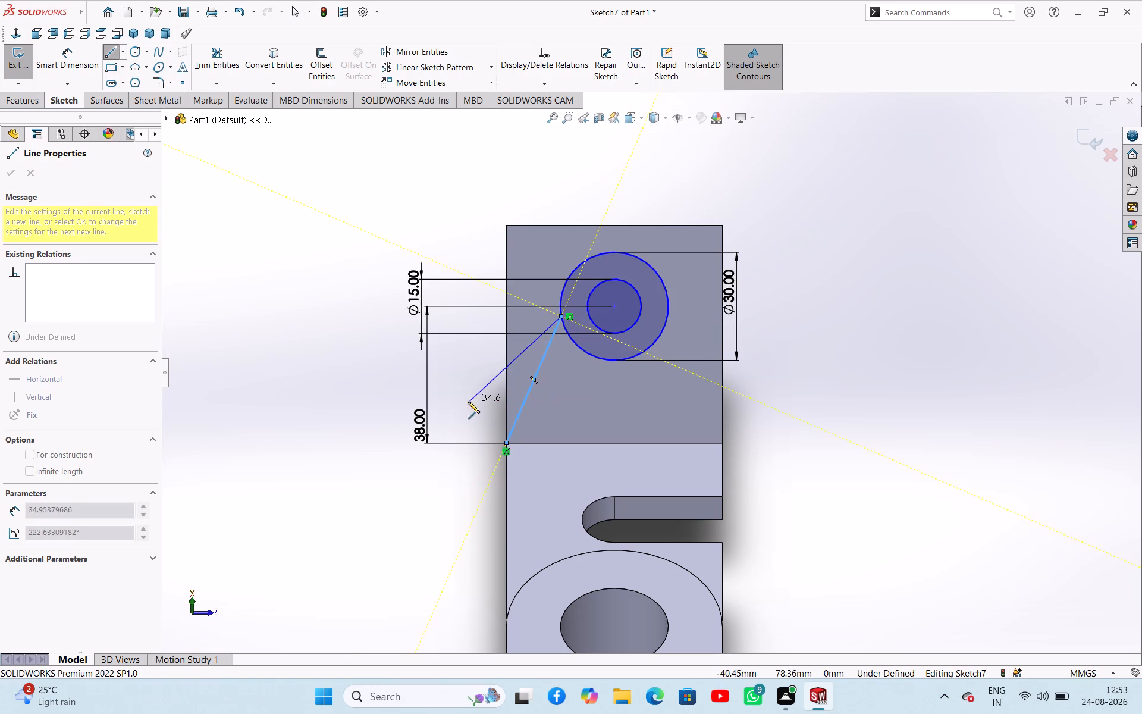
key(Escape)
right_drag(937, 393, 793, 399)
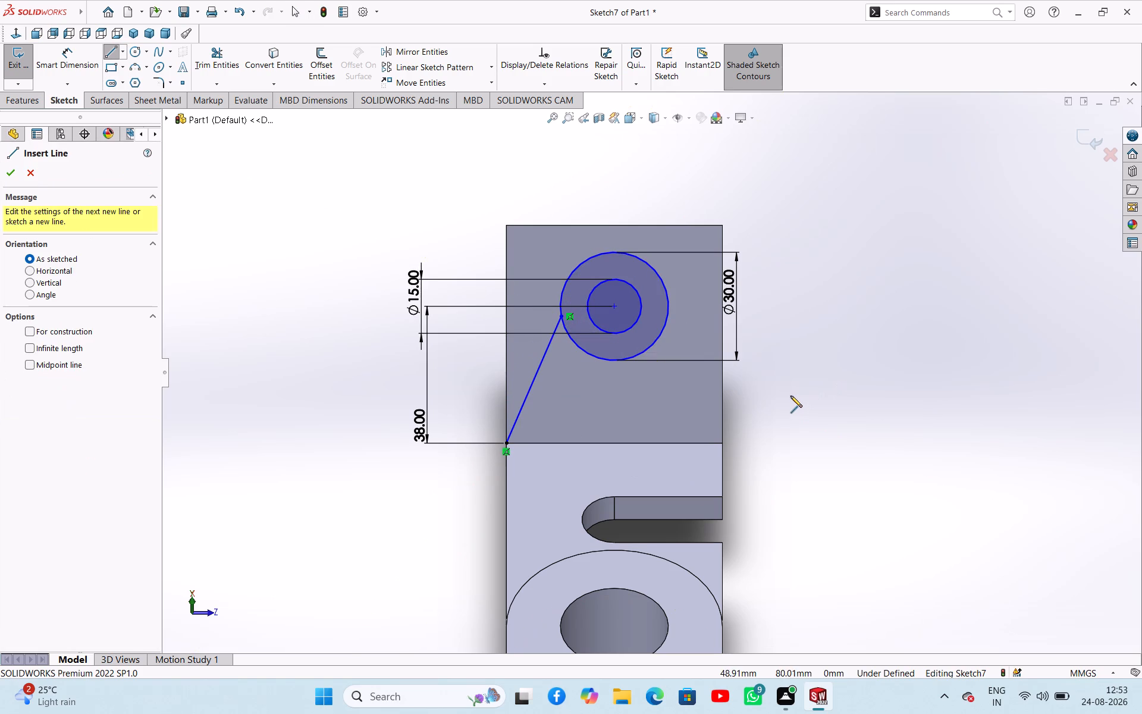
click(722, 443)
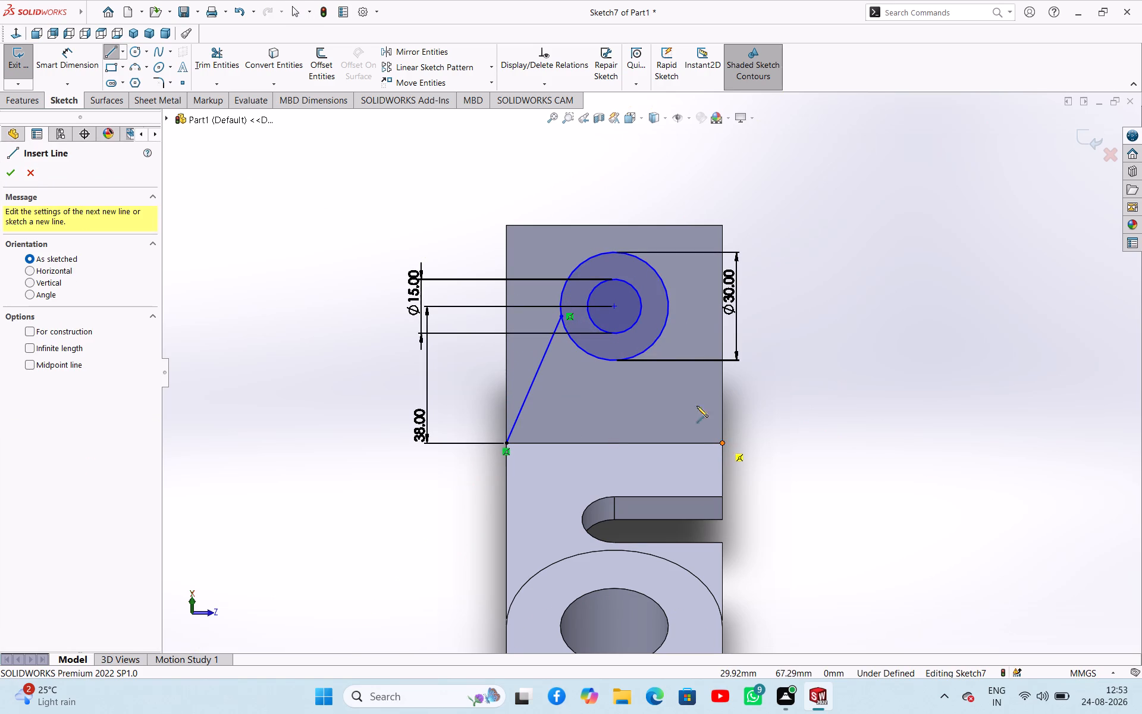
click(671, 313)
right_click(811, 347)
click(841, 357)
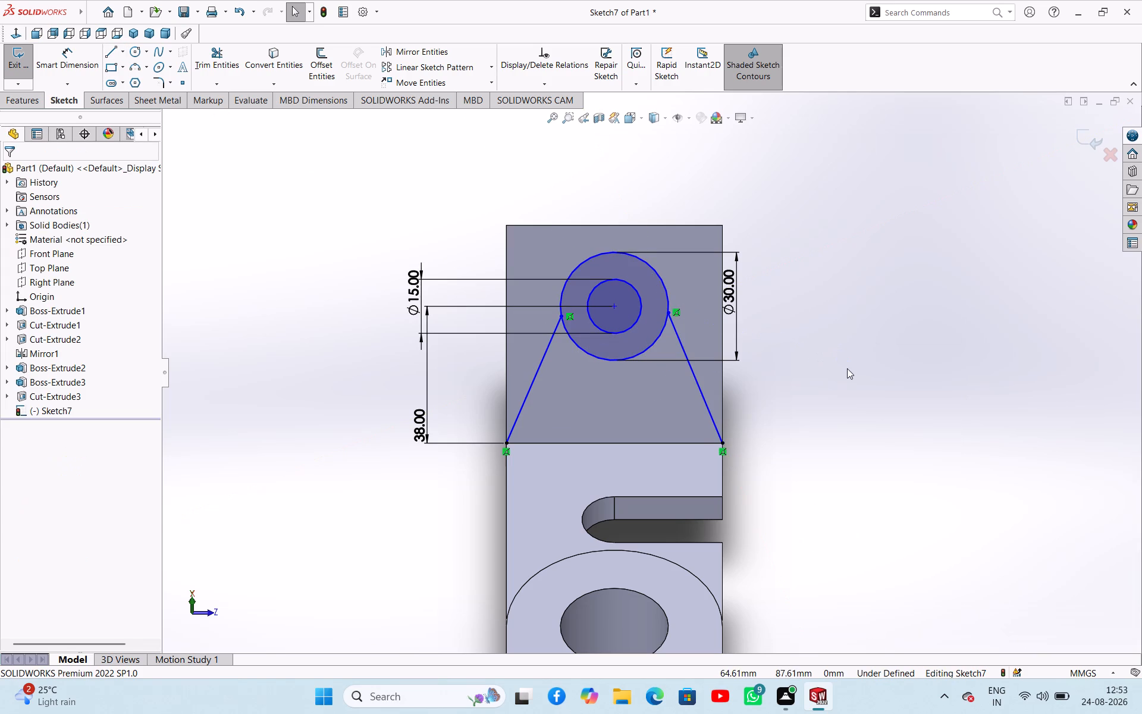
click(847, 368)
Make both slanted lines tangent to the 30 mm circle.
ctrl+click(596, 357)
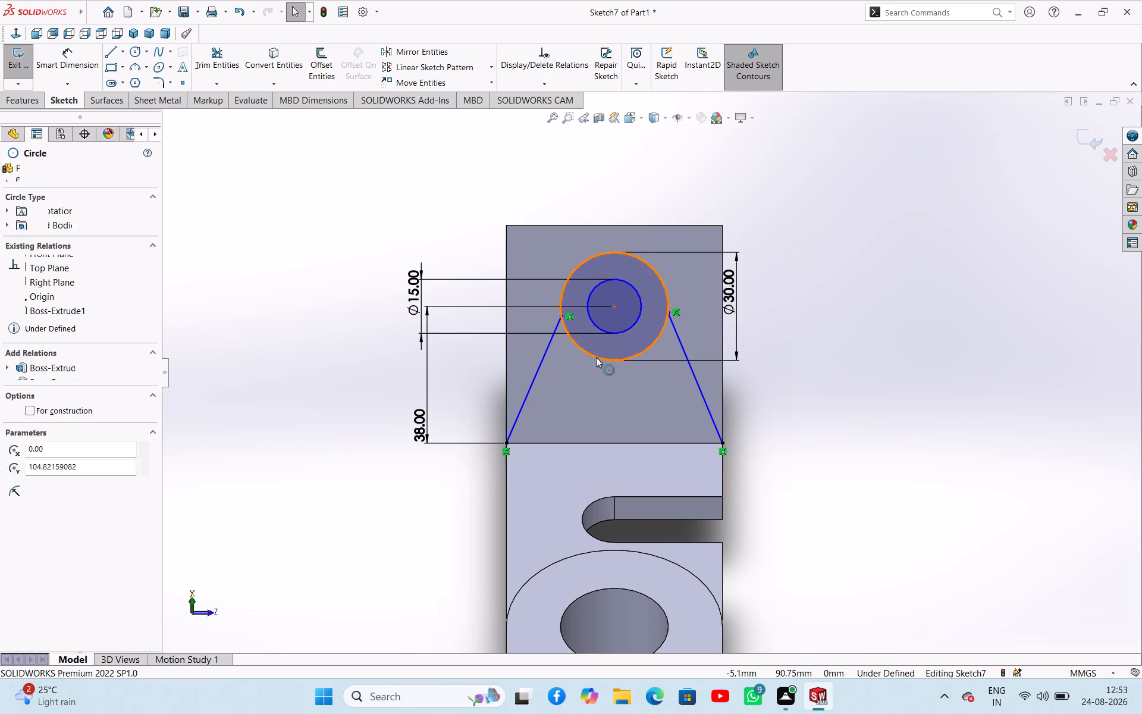
ctrl+click(541, 367)
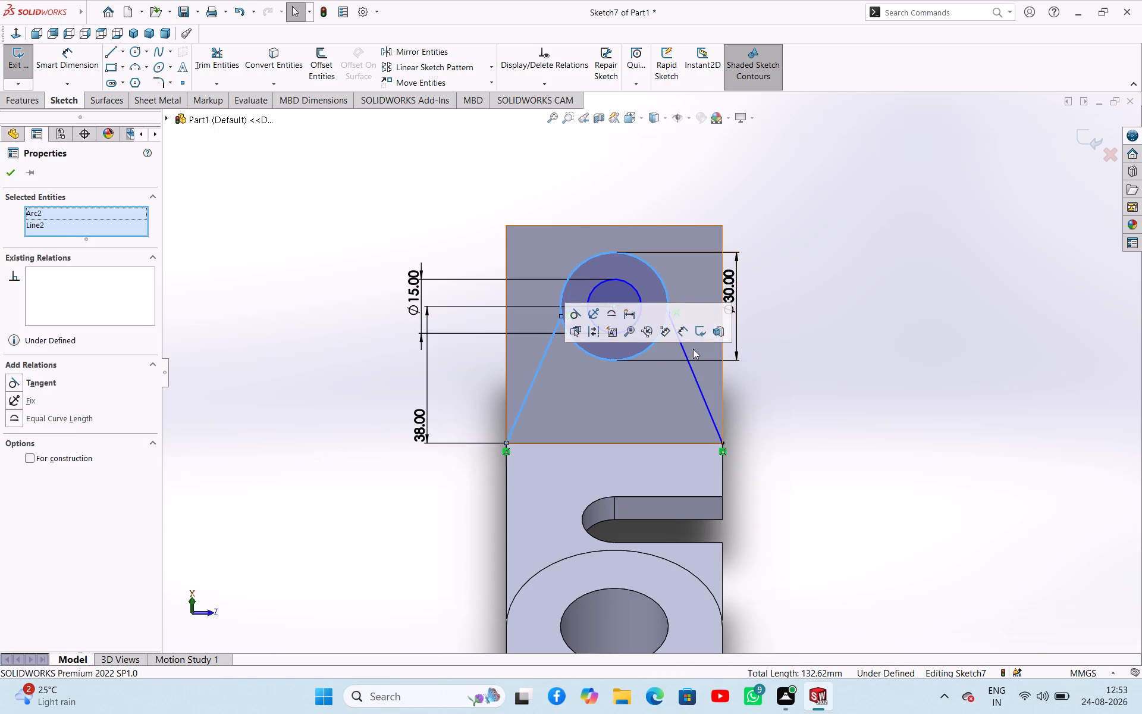
click(574, 311)
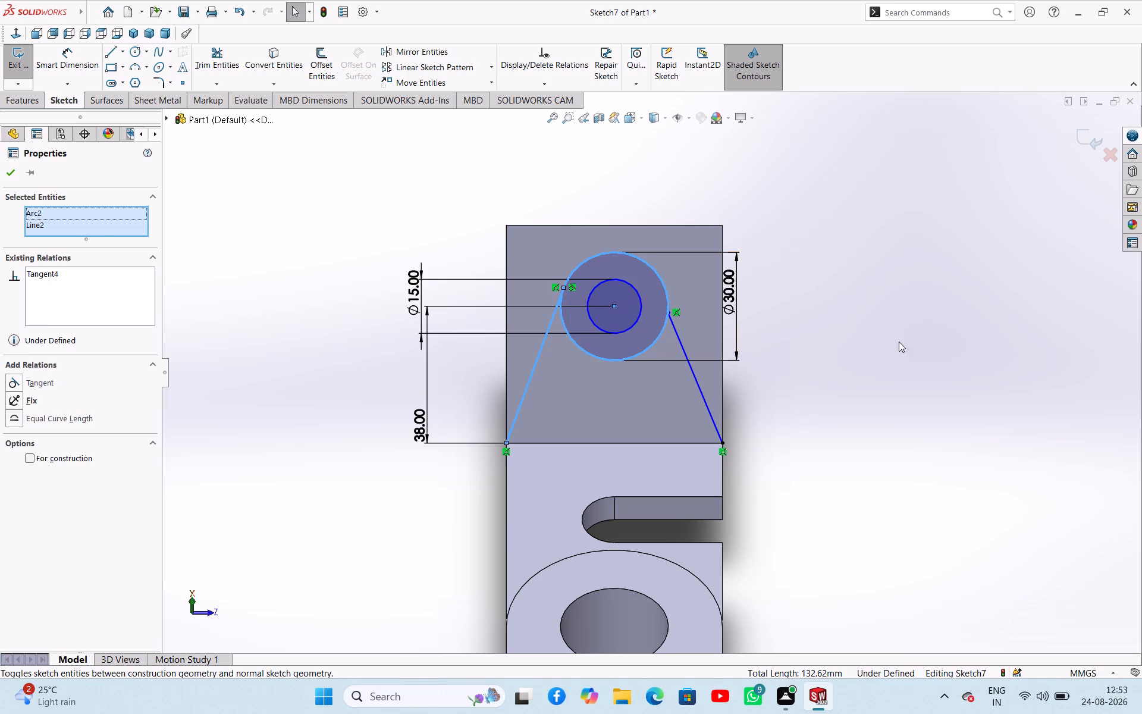
click(893, 339)
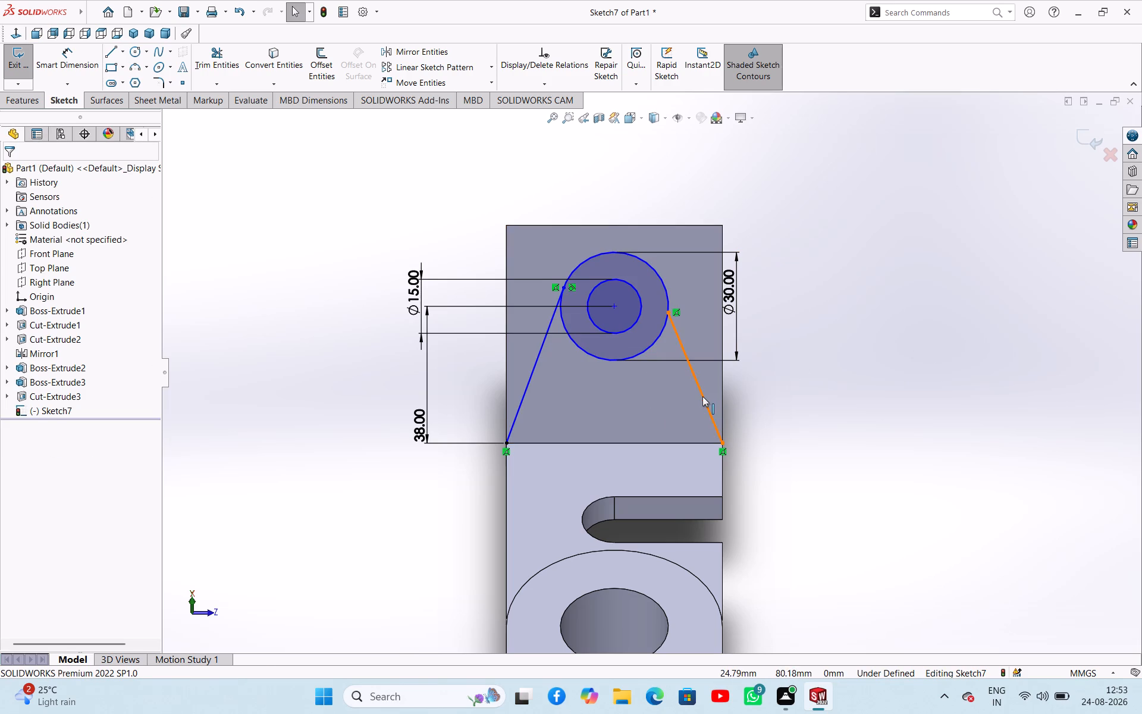
ctrl+click(702, 396)
ctrl+click(657, 337)
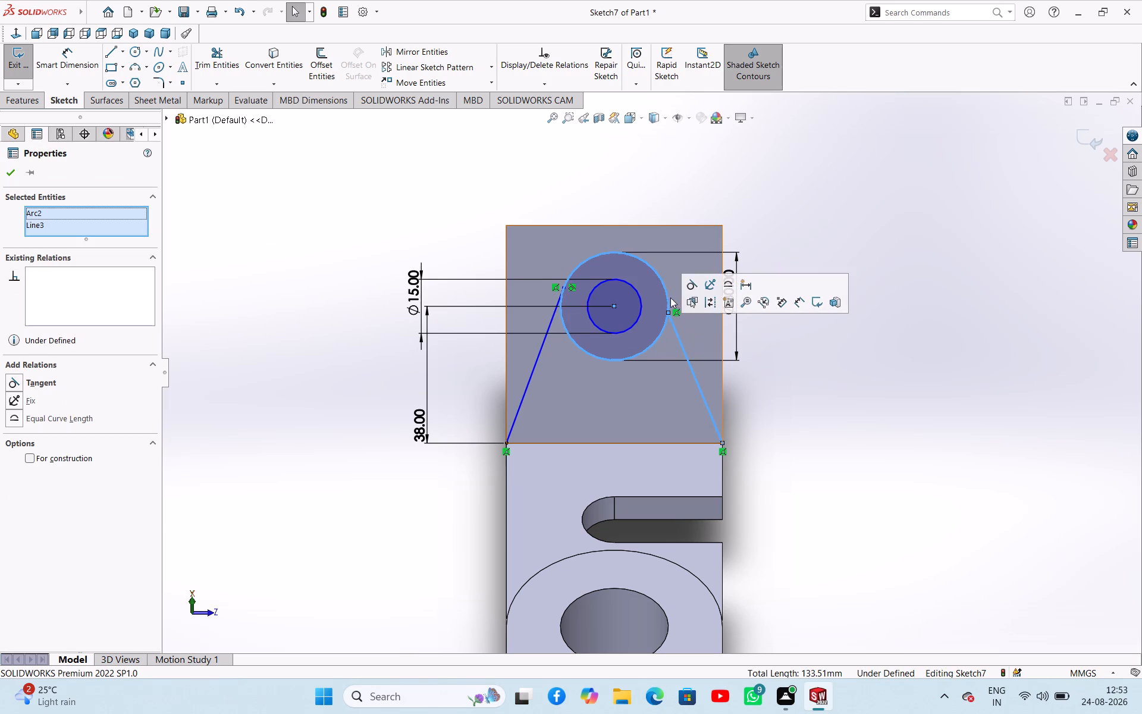
click(691, 289)
click(893, 391)
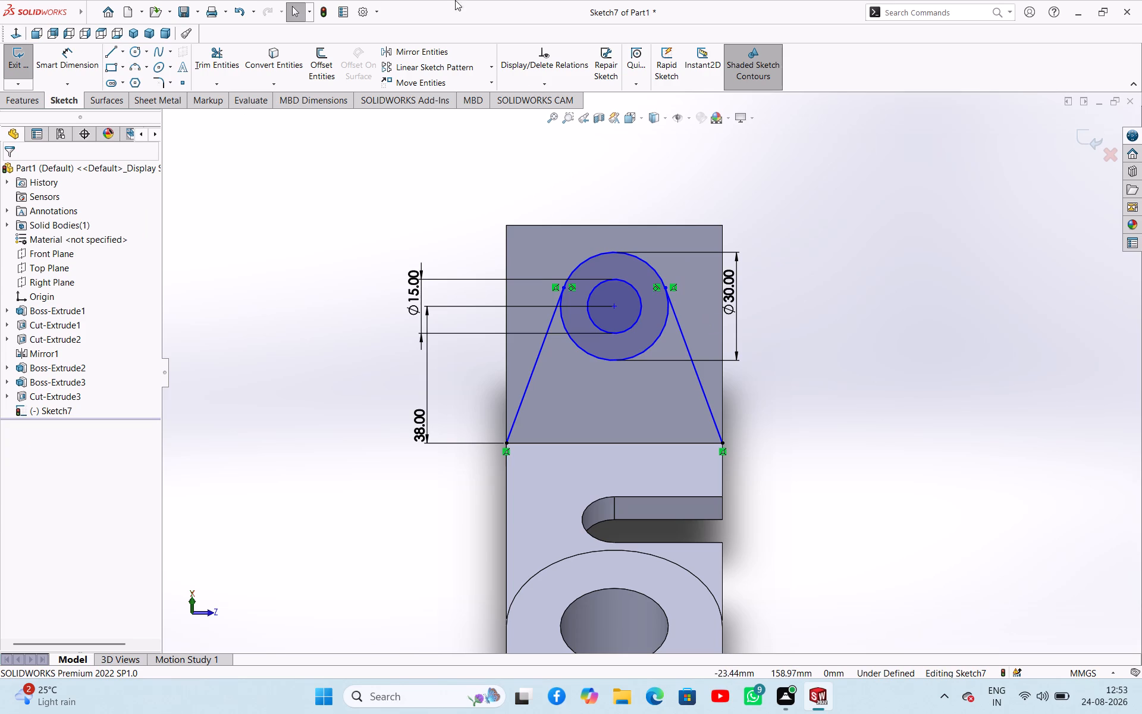
Trim away the lower portion of the 30 mm circle between the two tangent lines.
click(227, 51)
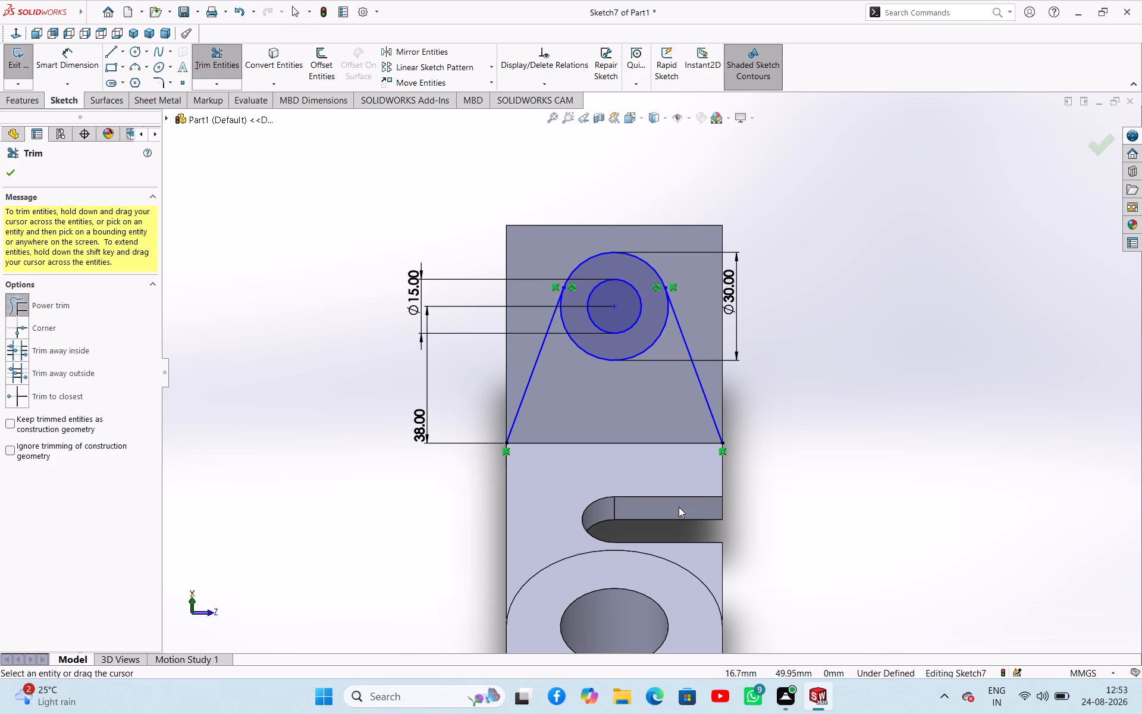
drag(610, 404, 610, 356)
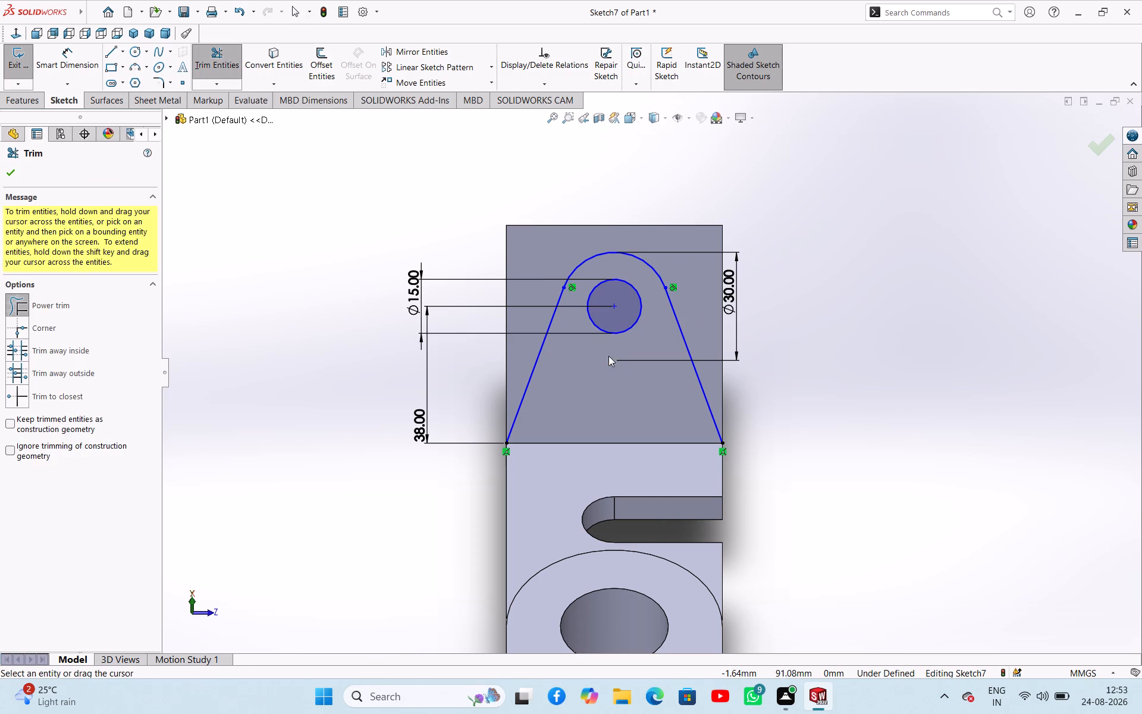
right_click(335, 322)
click(358, 365)
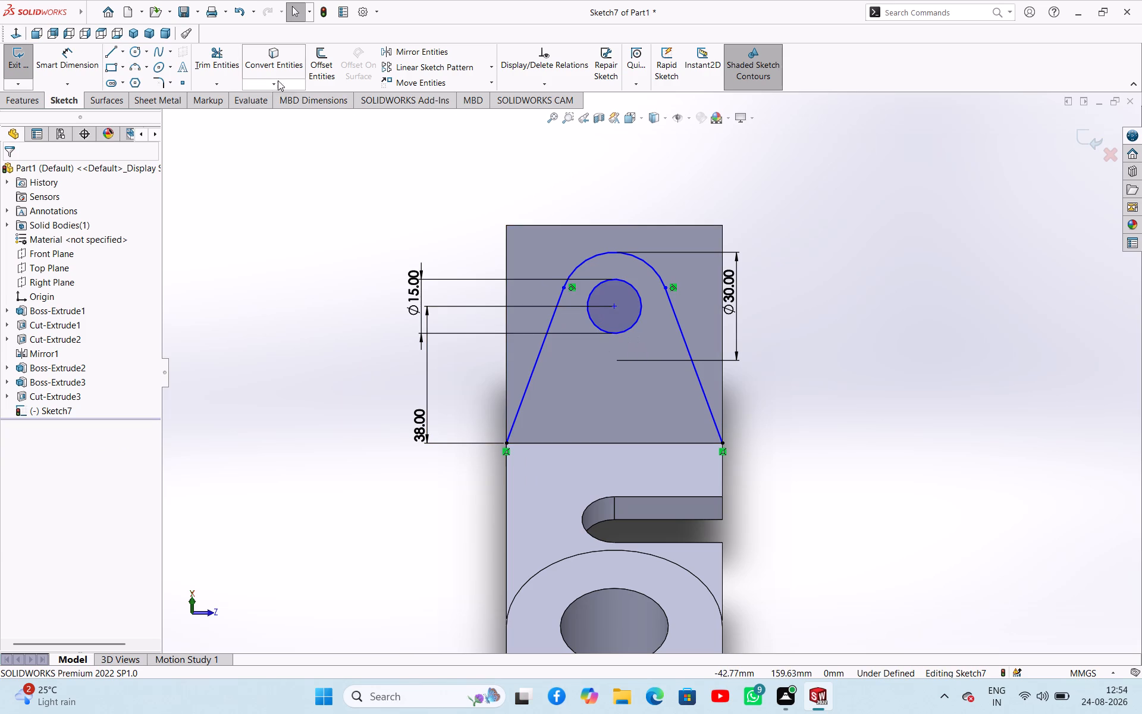
click(201, 64)
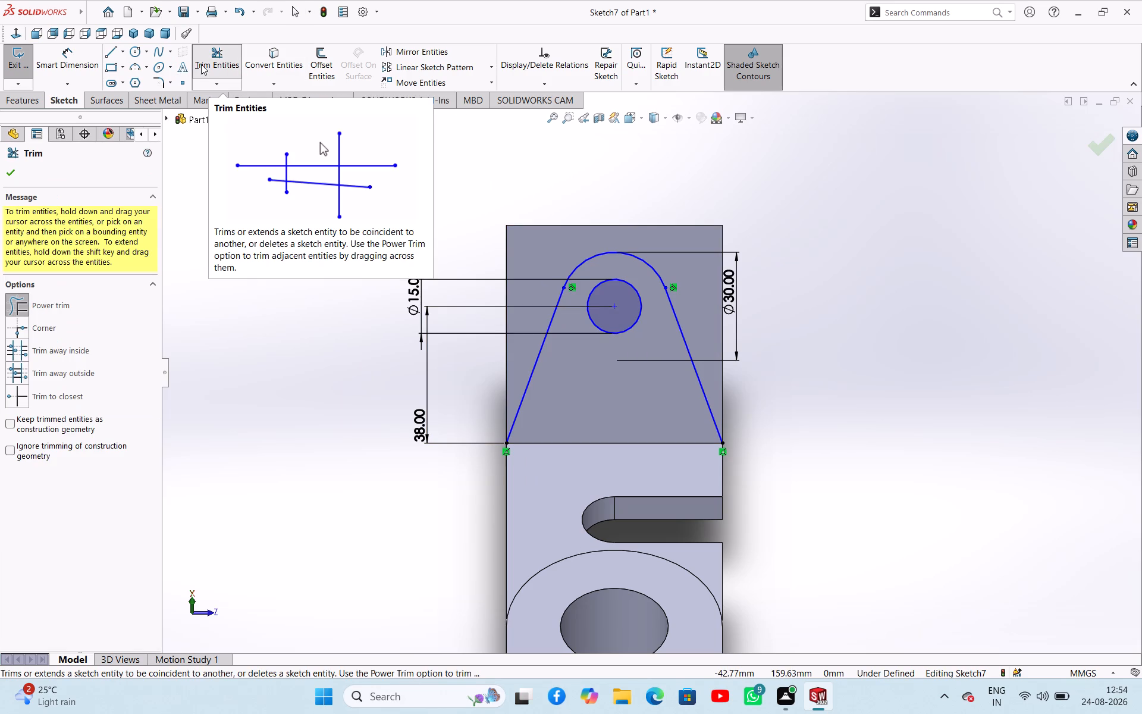
Close the outer region with lines along the arm face's side and end edges, 60.5 mm by 60 mm.
click(109, 50)
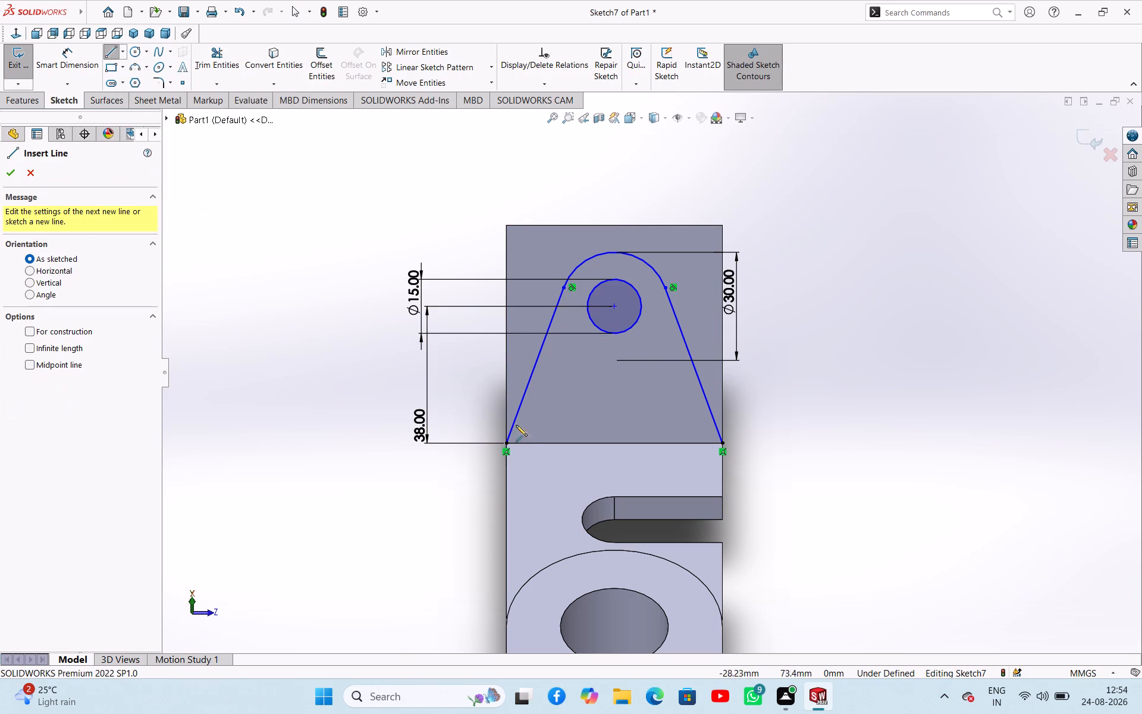
click(507, 444)
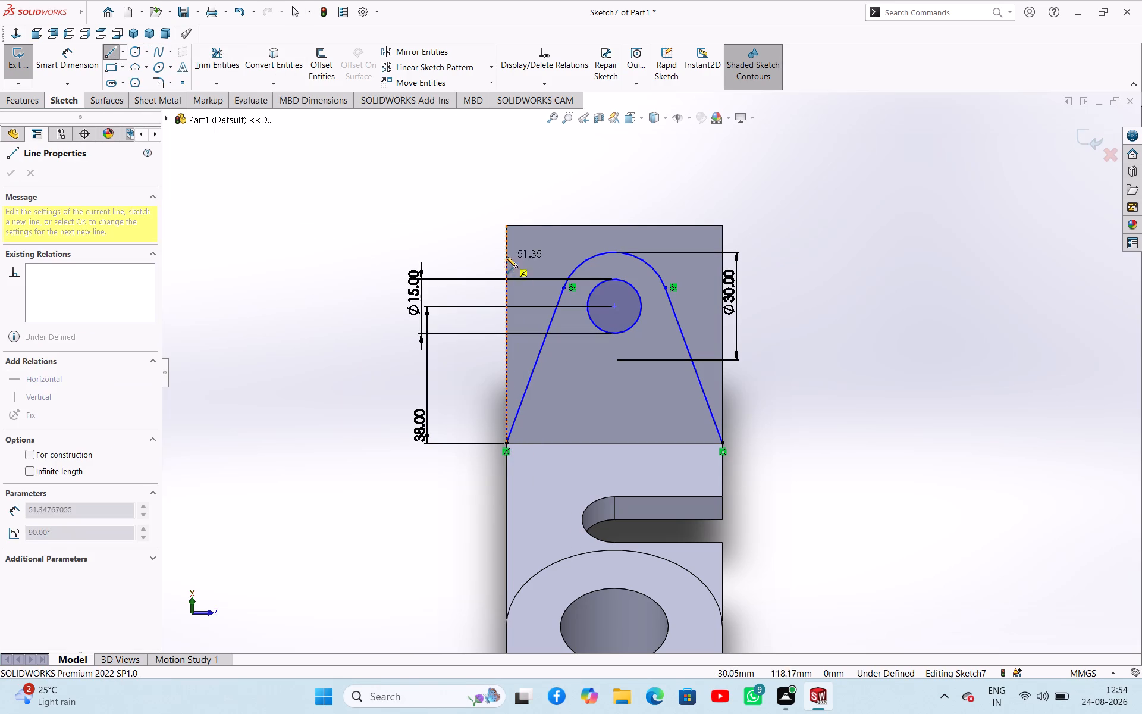
click(506, 227)
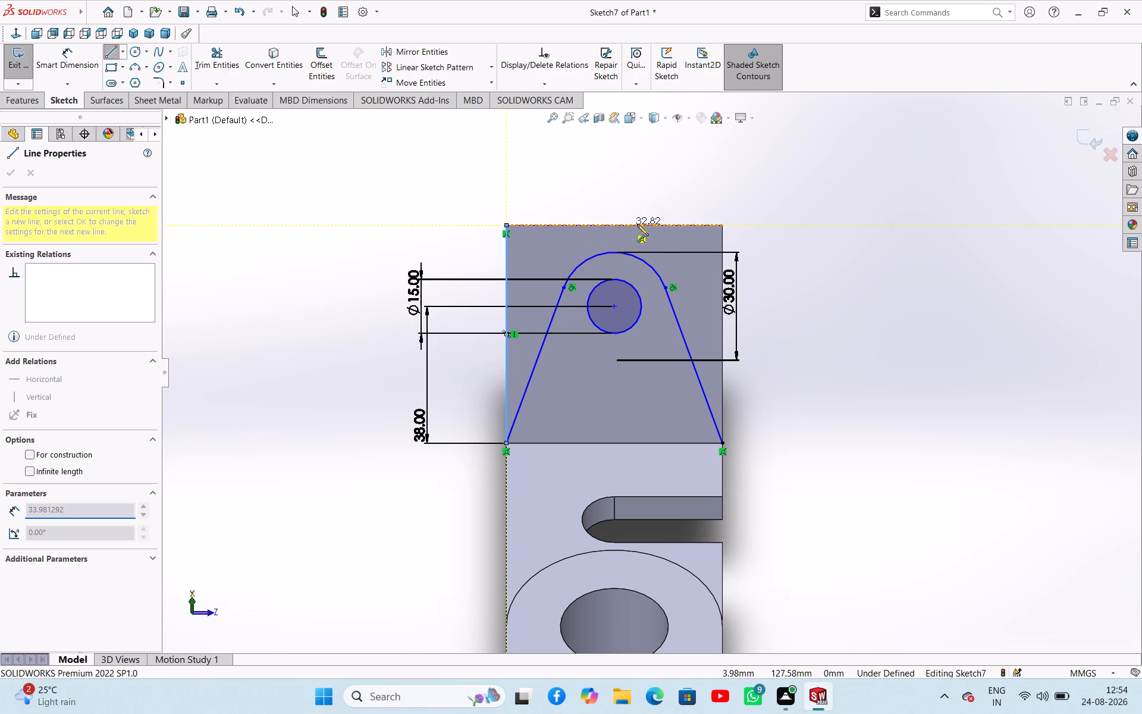
click(726, 226)
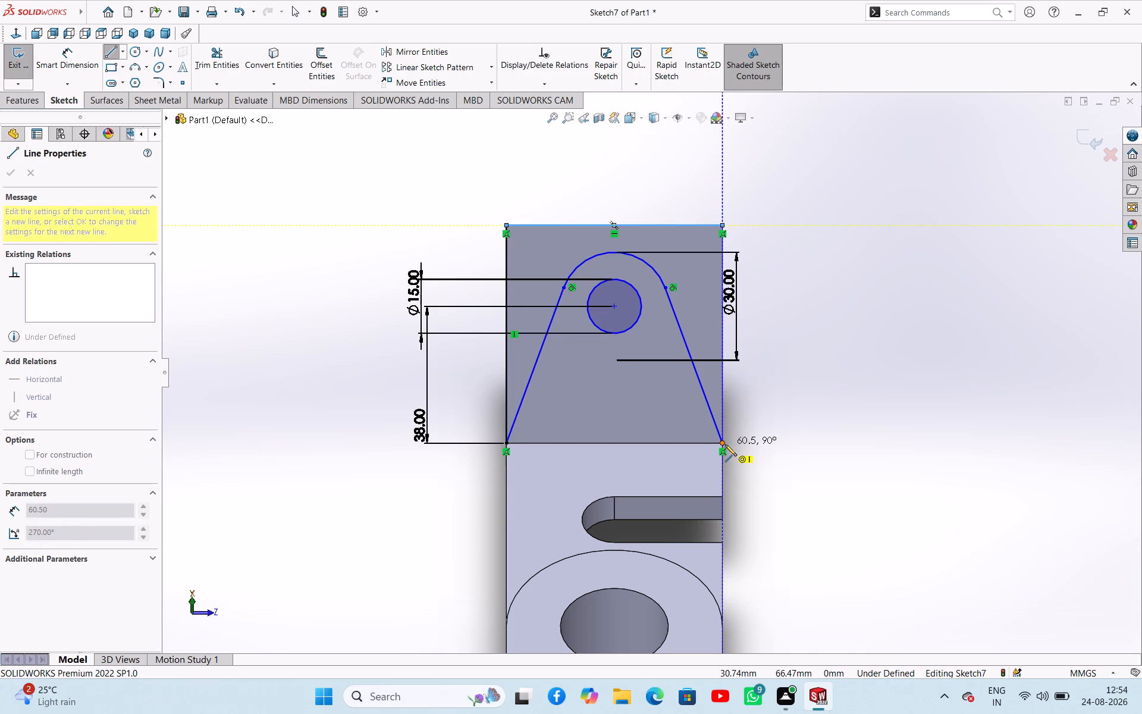
click(725, 444)
right_click(783, 440)
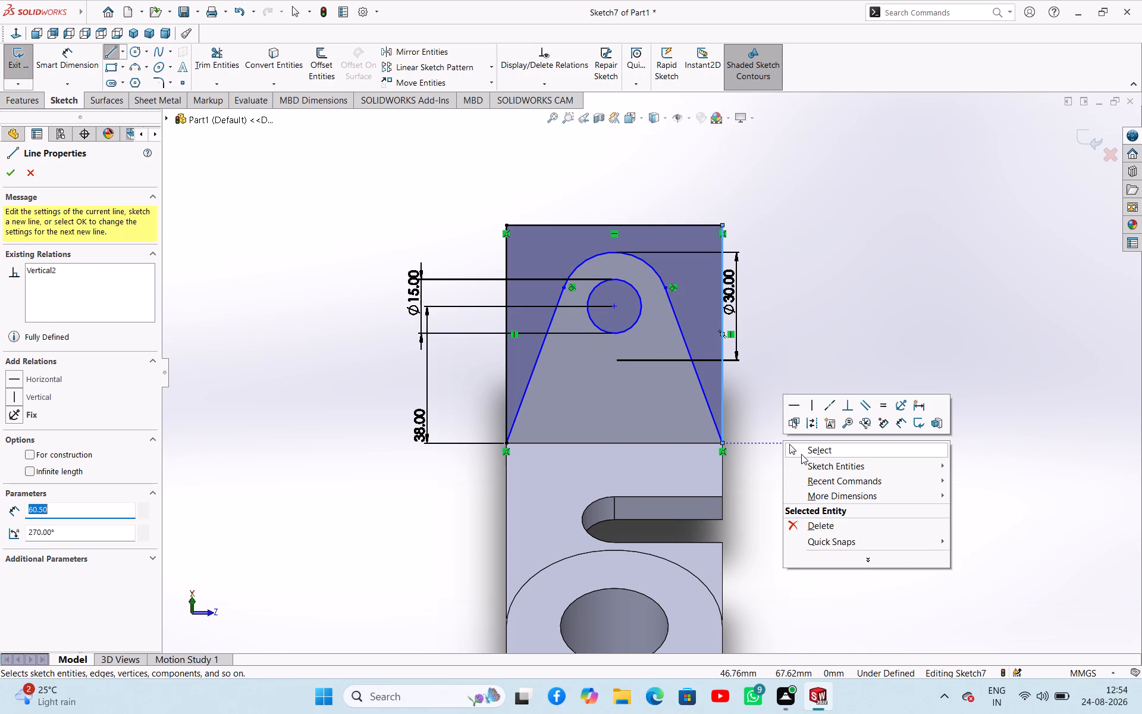
click(801, 454)
Exit the sketch and cut the region around the tapered outline and the 15 mm hole with a 9 mm Blind Extruded Cut.
middle_drag(793, 424, 721, 496)
click(30, 57)
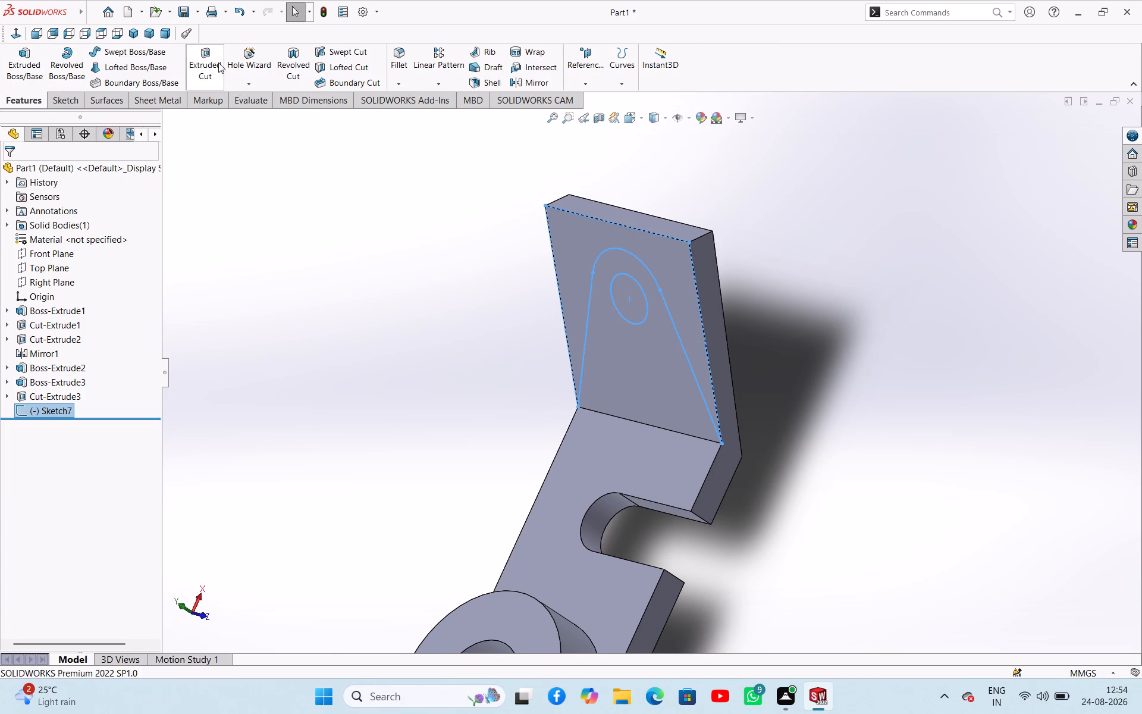
click(218, 62)
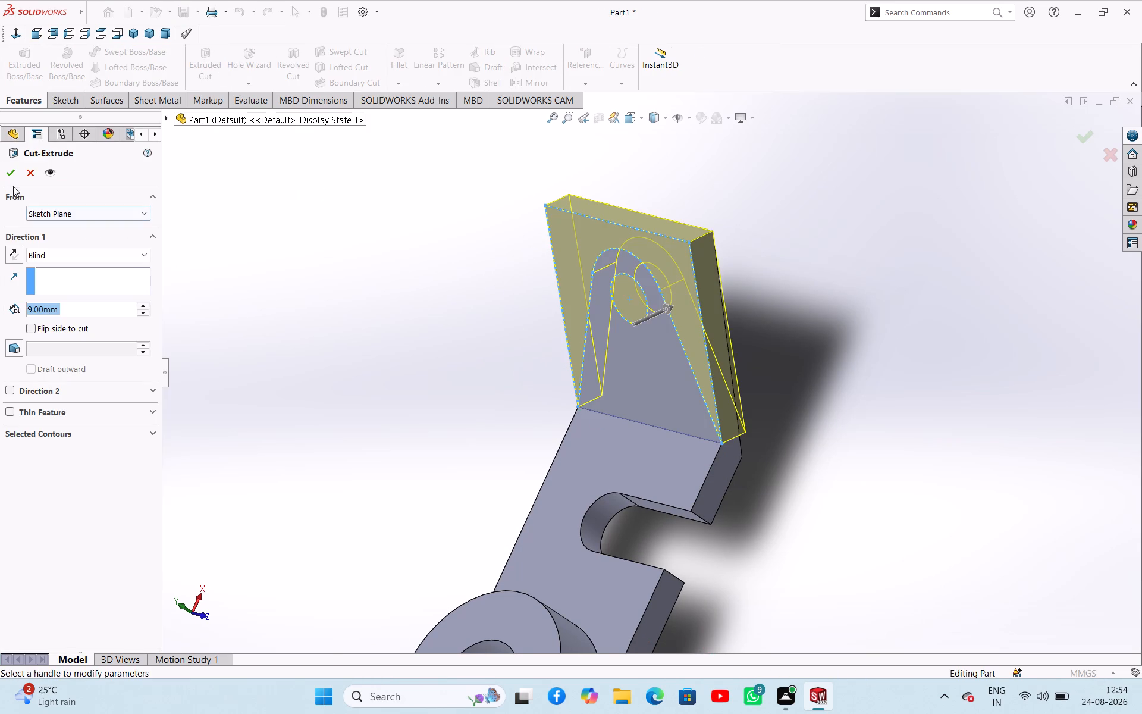
click(8, 177)
click(370, 361)
Measure between the two straight inner edges of the clevis opening in the Top view.
middle_drag(444, 369, 548, 337)
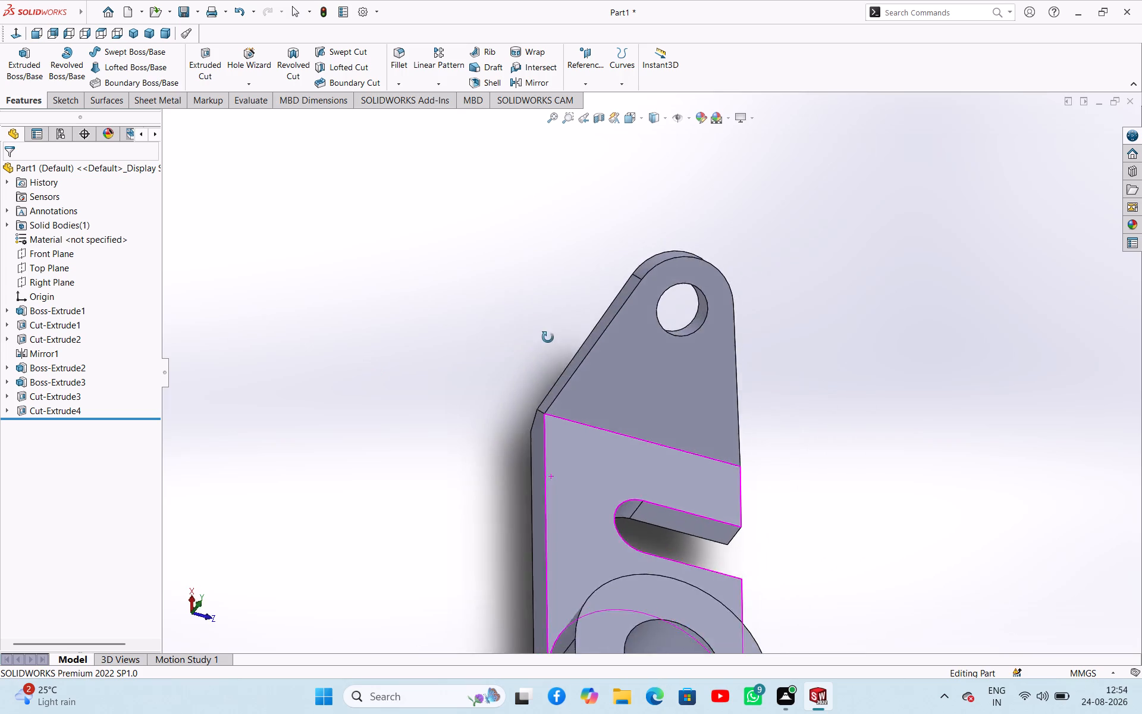
middle_drag(548, 337, 463, 247)
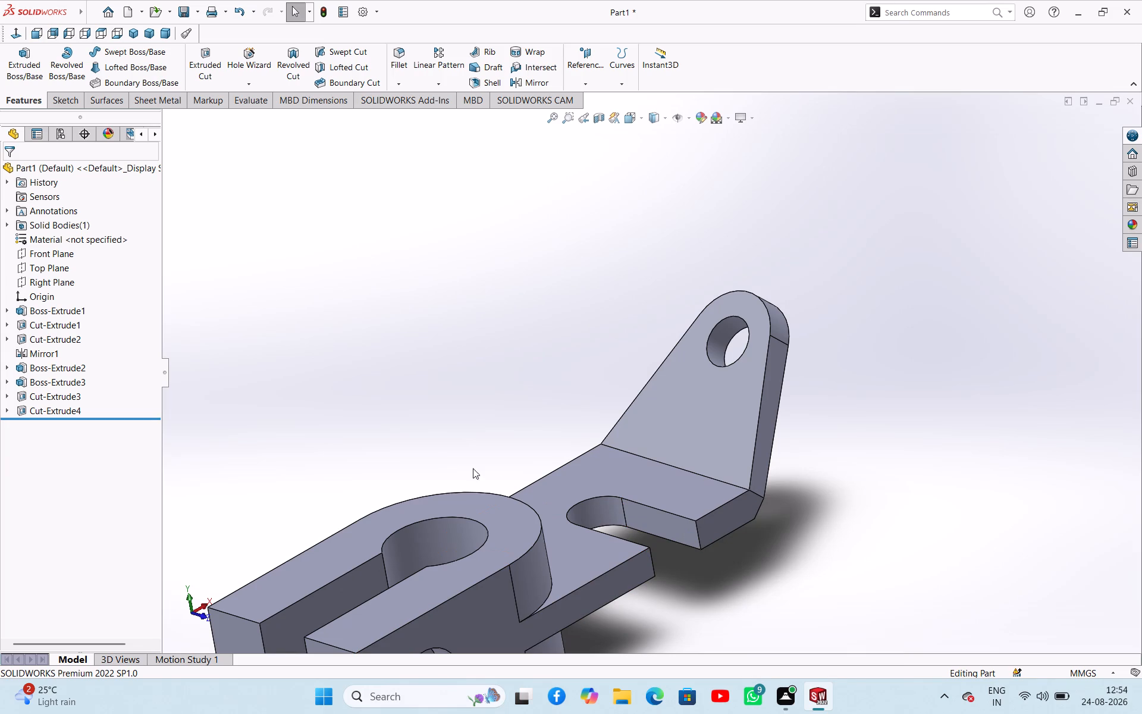
scroll(412, 467, up, 6)
scroll(418, 484, down, 2)
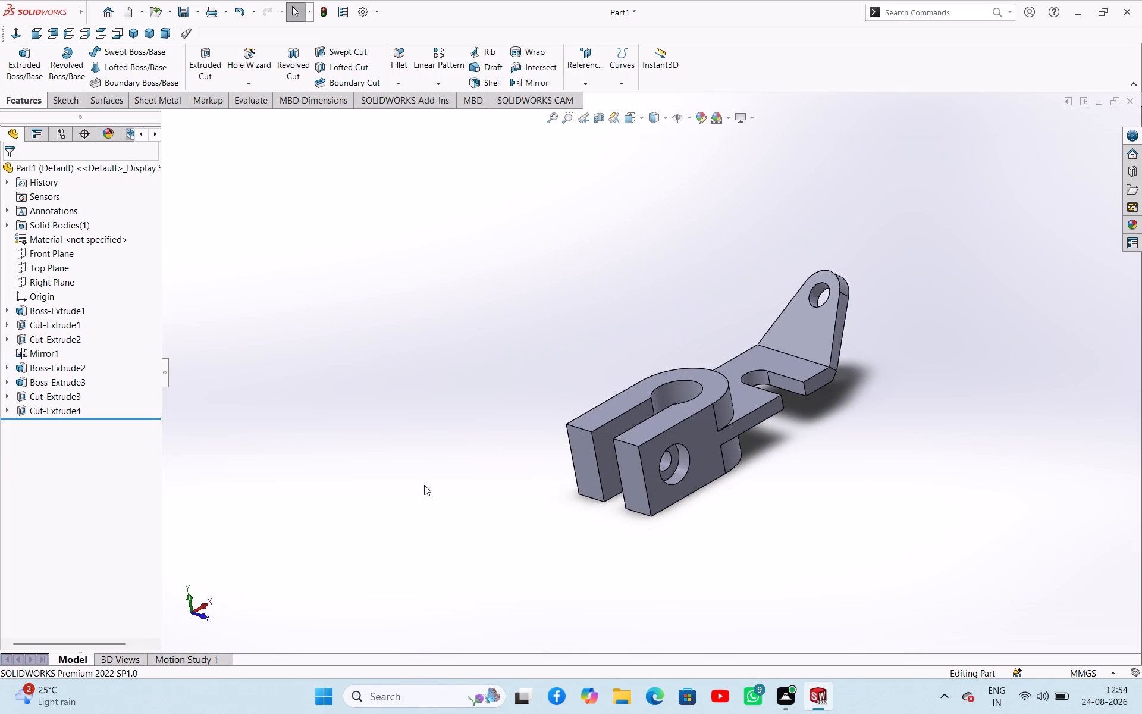
middle_drag(432, 485, 489, 533)
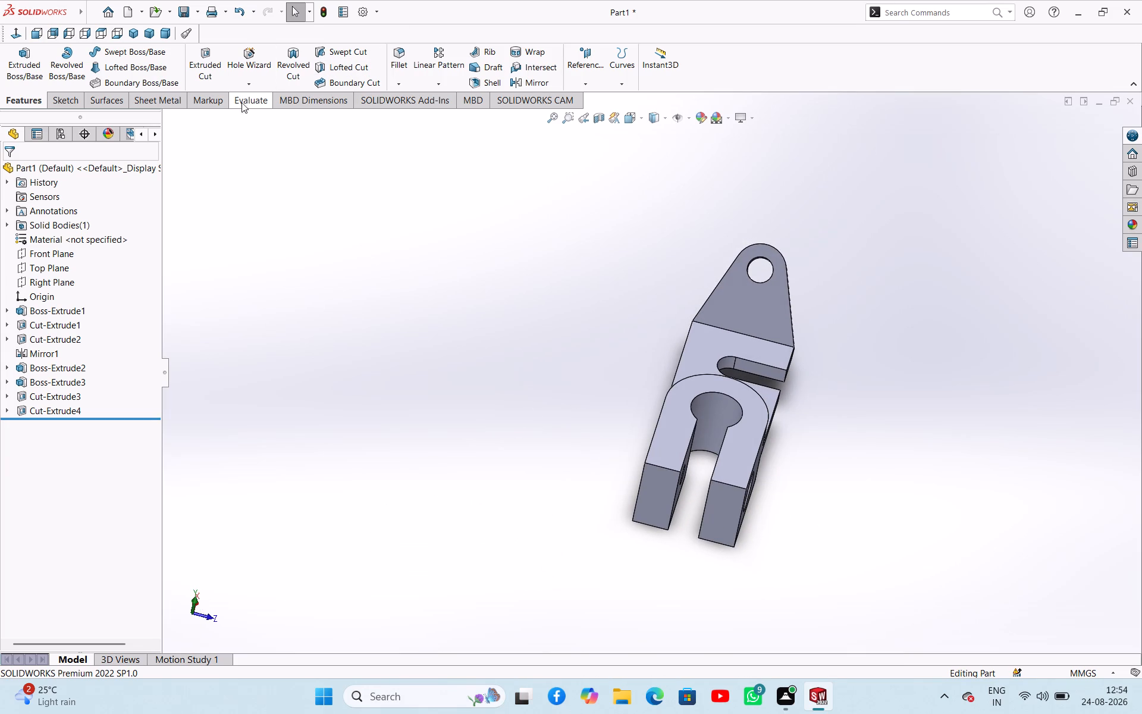
click(236, 105)
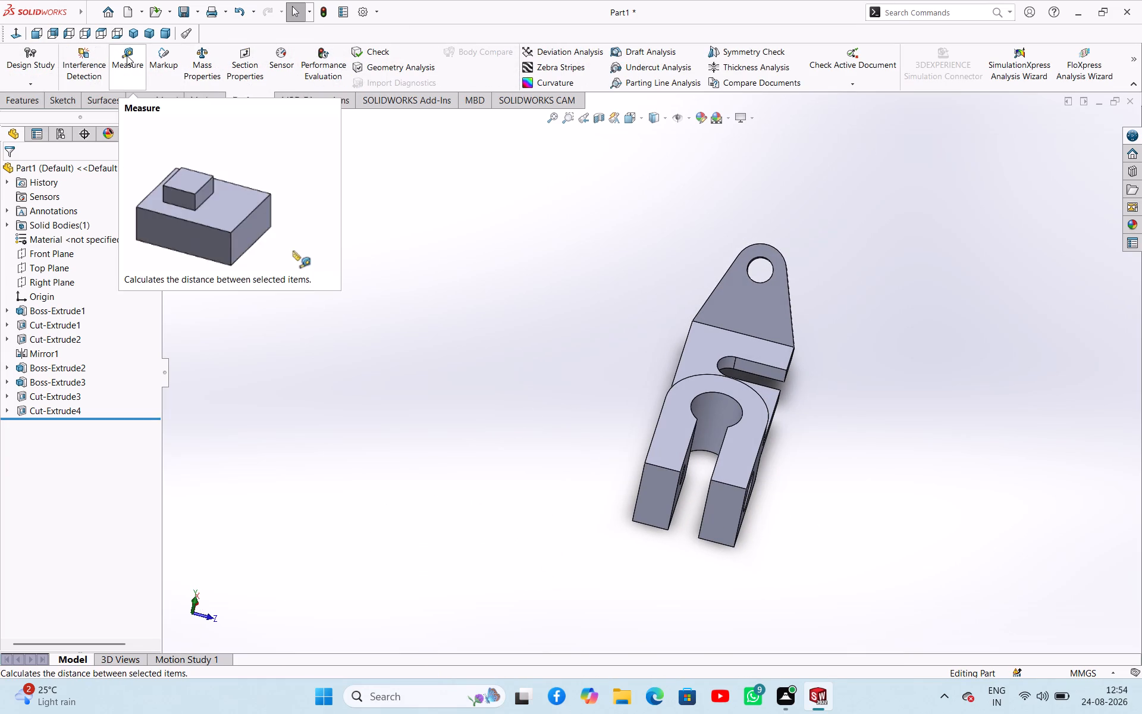
click(127, 55)
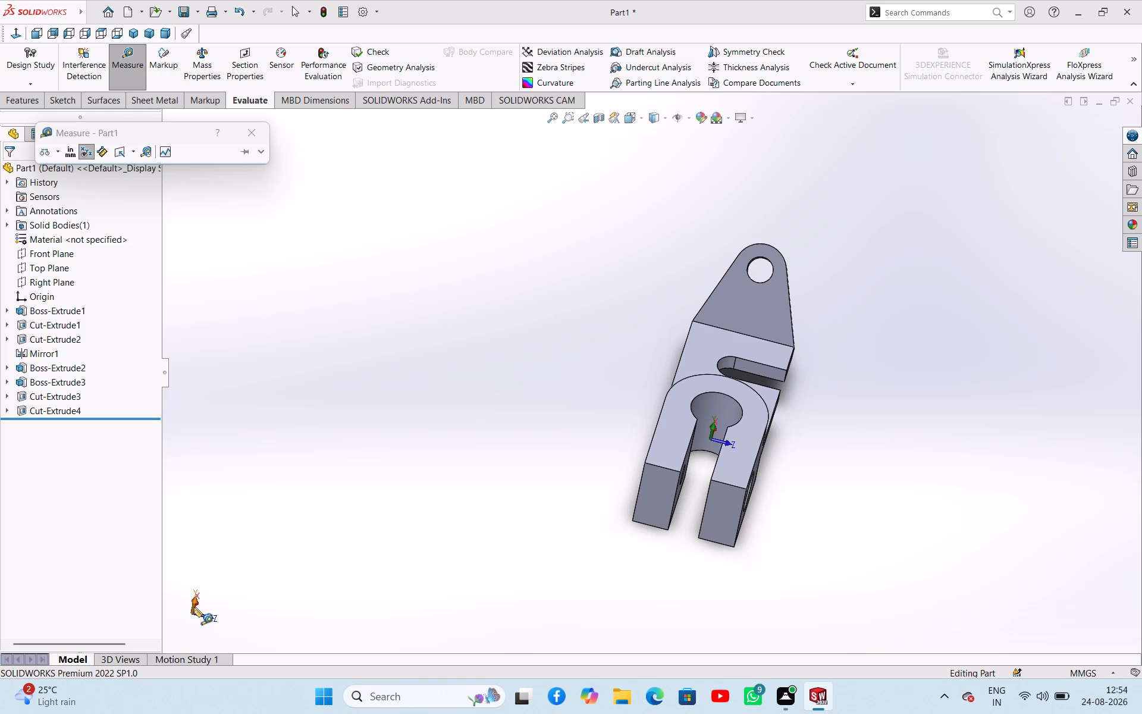
click(195, 606)
scroll(974, 261, down, 4)
scroll(830, 352, up, 2)
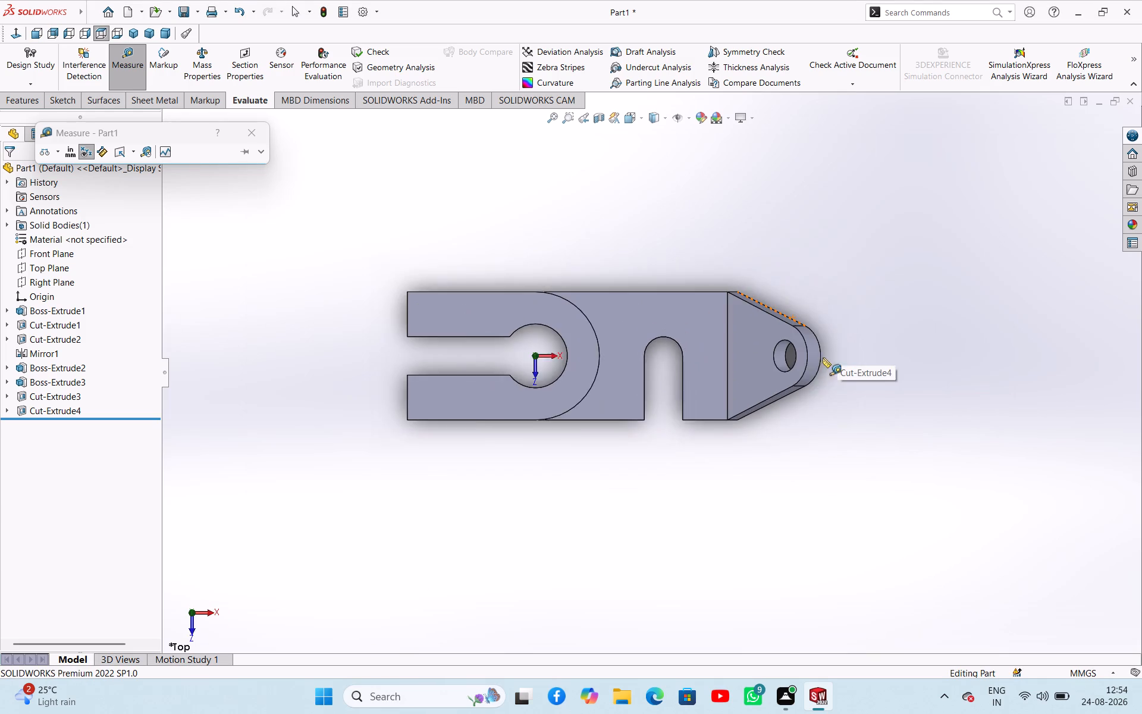
scroll(823, 358, up, 1)
scroll(814, 360, down, 2)
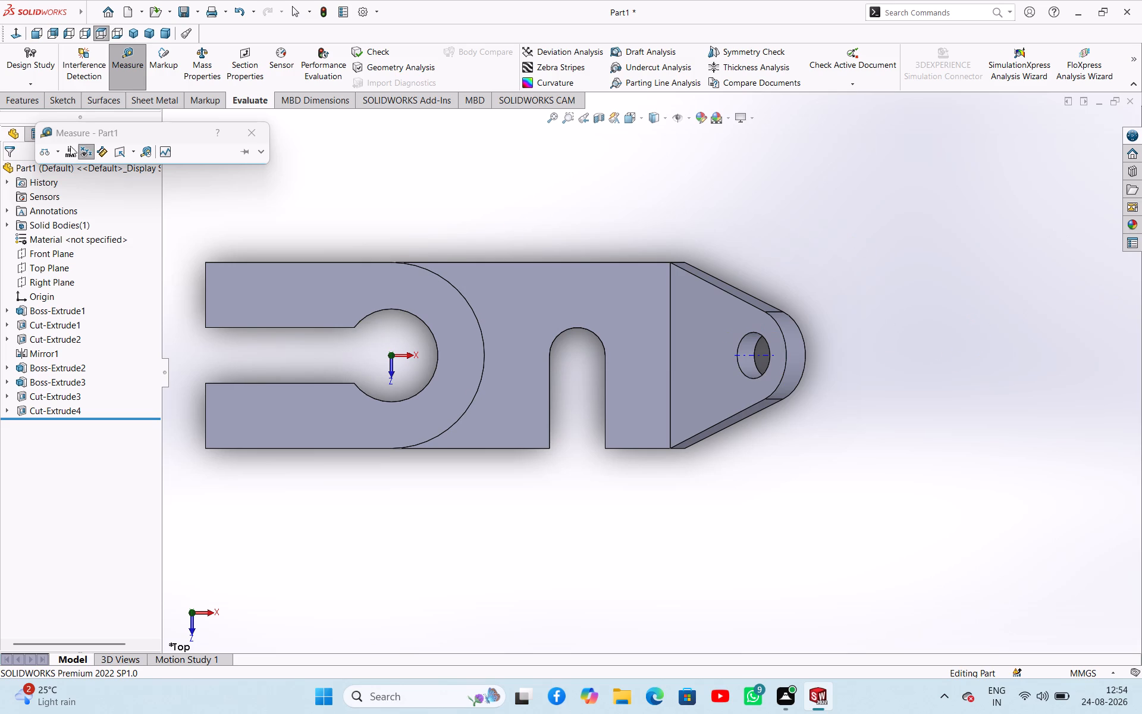
click(253, 328)
click(268, 384)
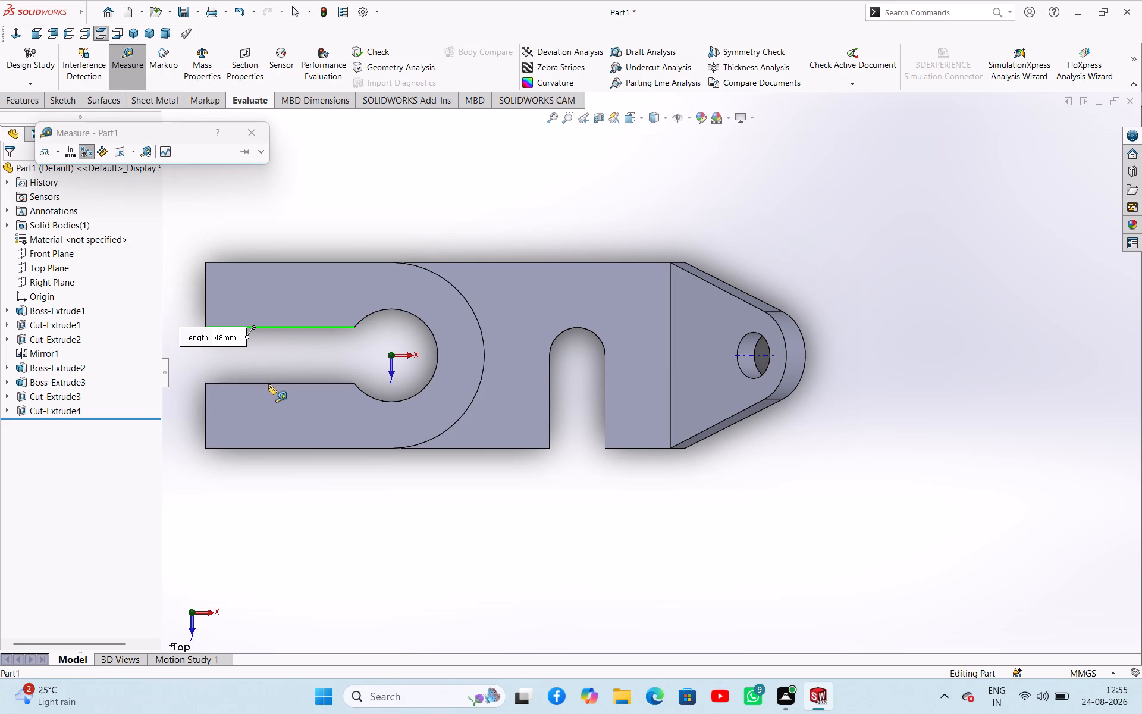
Measure the radius of the tongue slot's rounded end and the length of the tongue's long edge opposite the slot opening.
scroll(218, 364, down, 6)
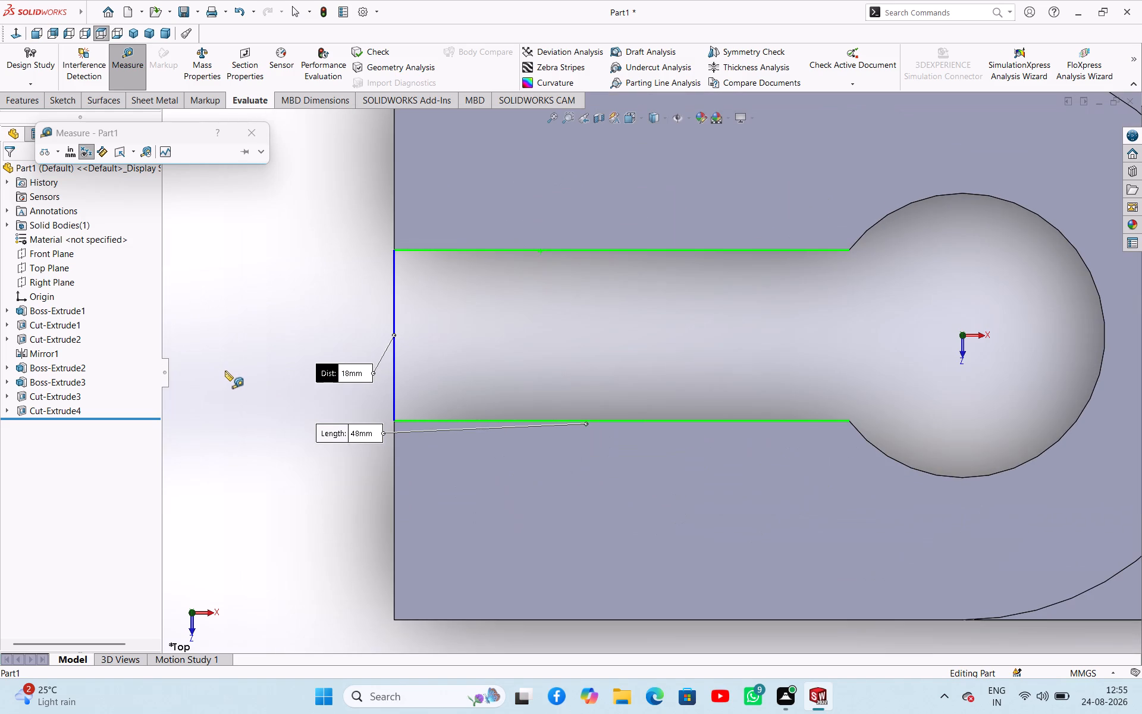
scroll(226, 368, up, 6)
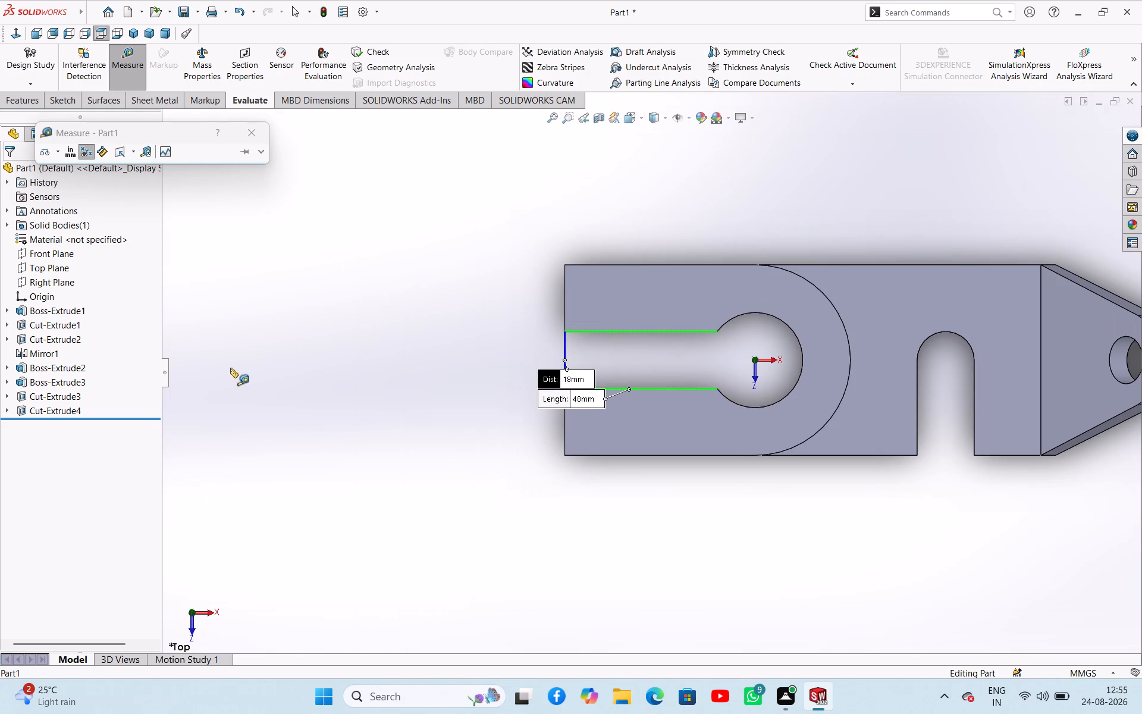
scroll(835, 383, up, 4)
scroll(832, 375, down, 7)
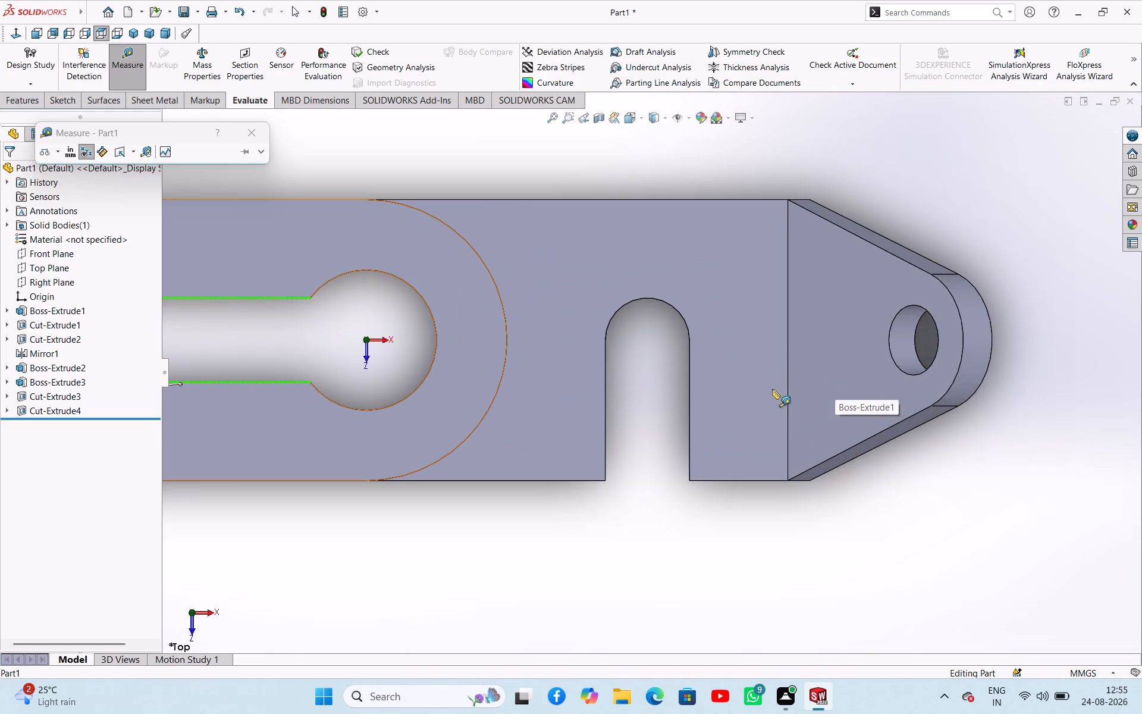
click(620, 280)
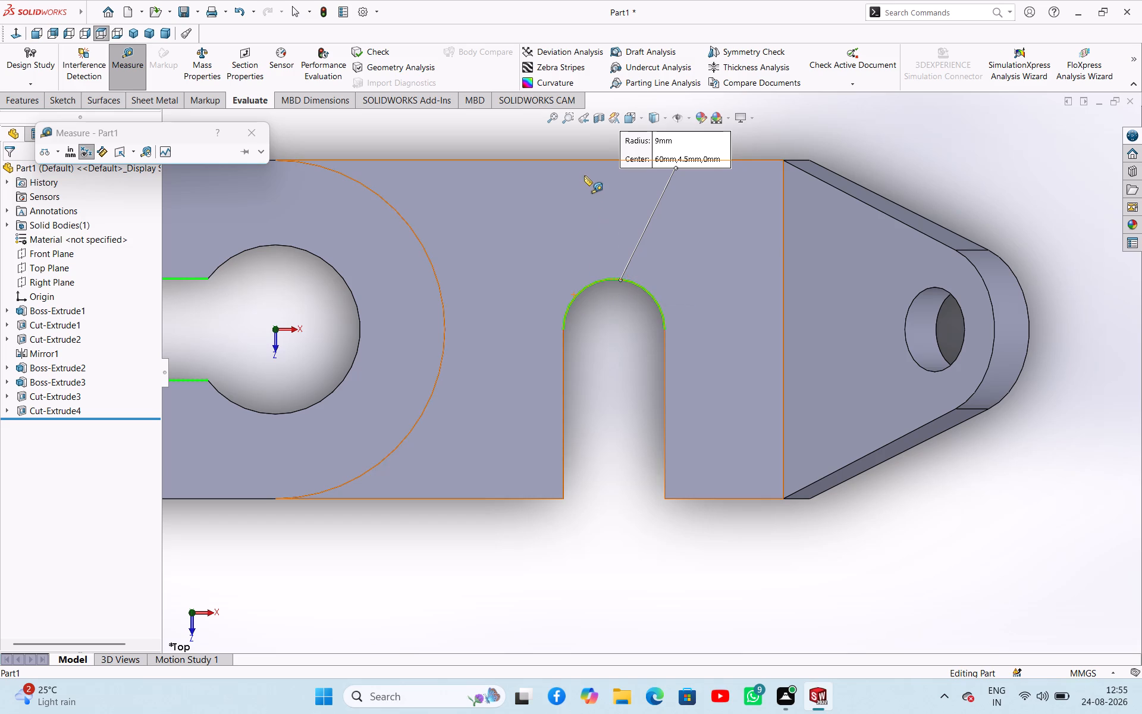
click(590, 159)
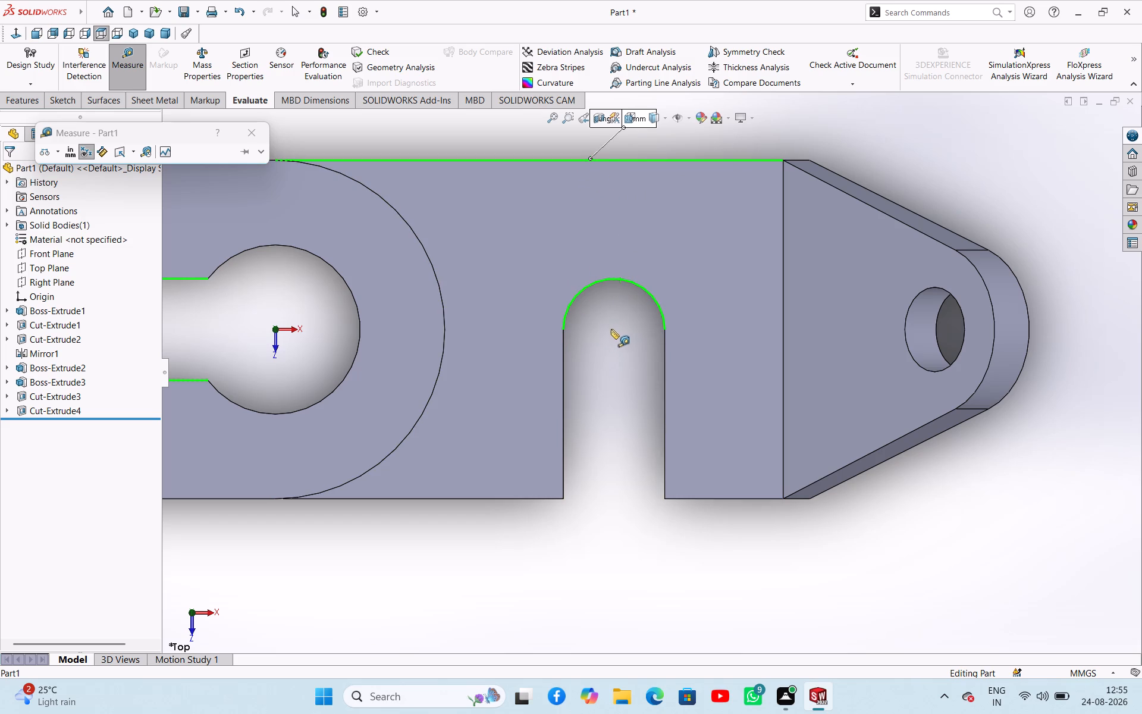
scroll(607, 334, up, 3)
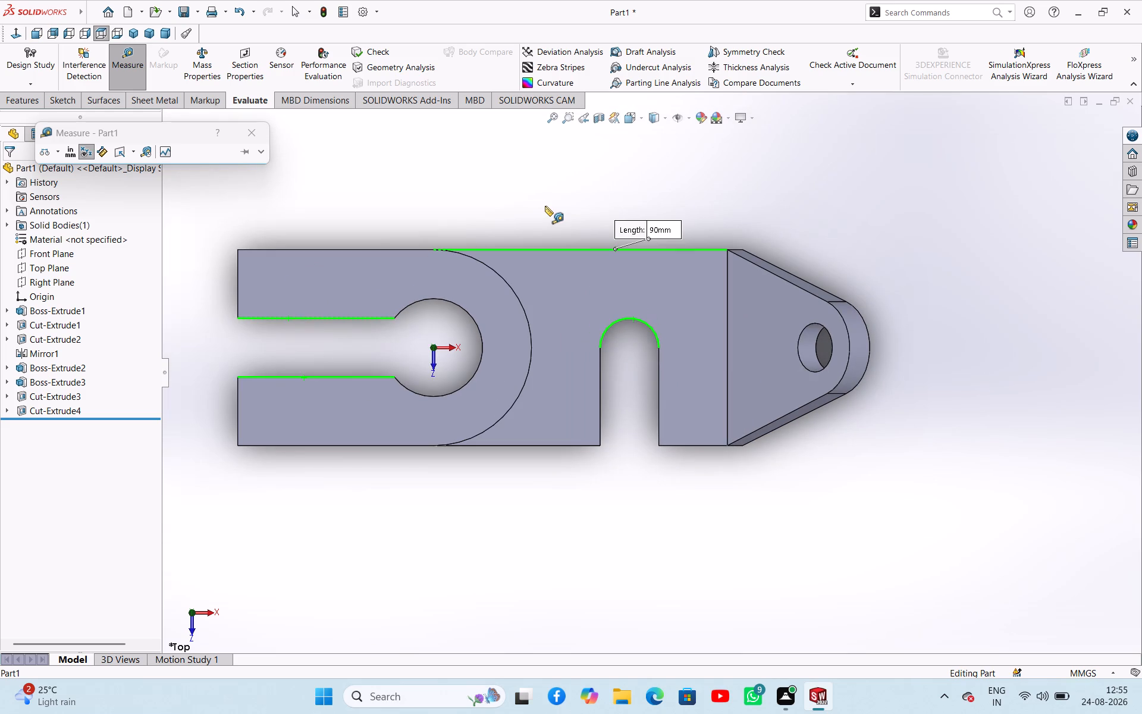
click(541, 202)
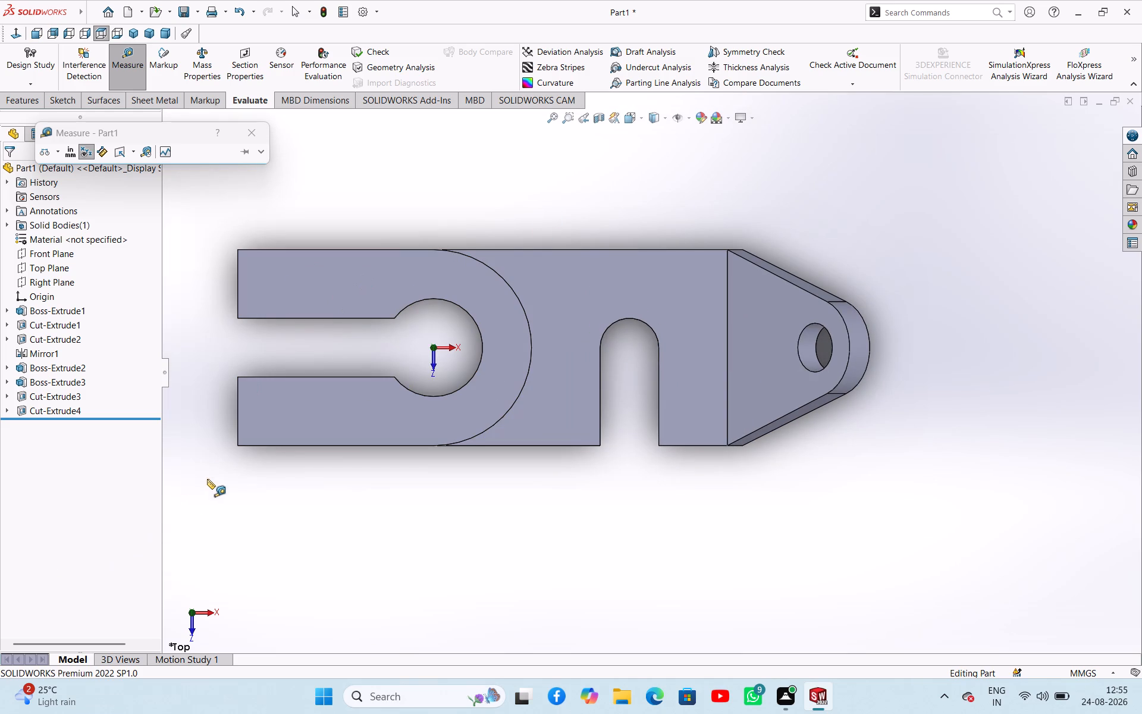
Measure from the clevis's open end edge to the midpoint of the slot arc, and check the tongue's bend-side corner point.
click(237, 421)
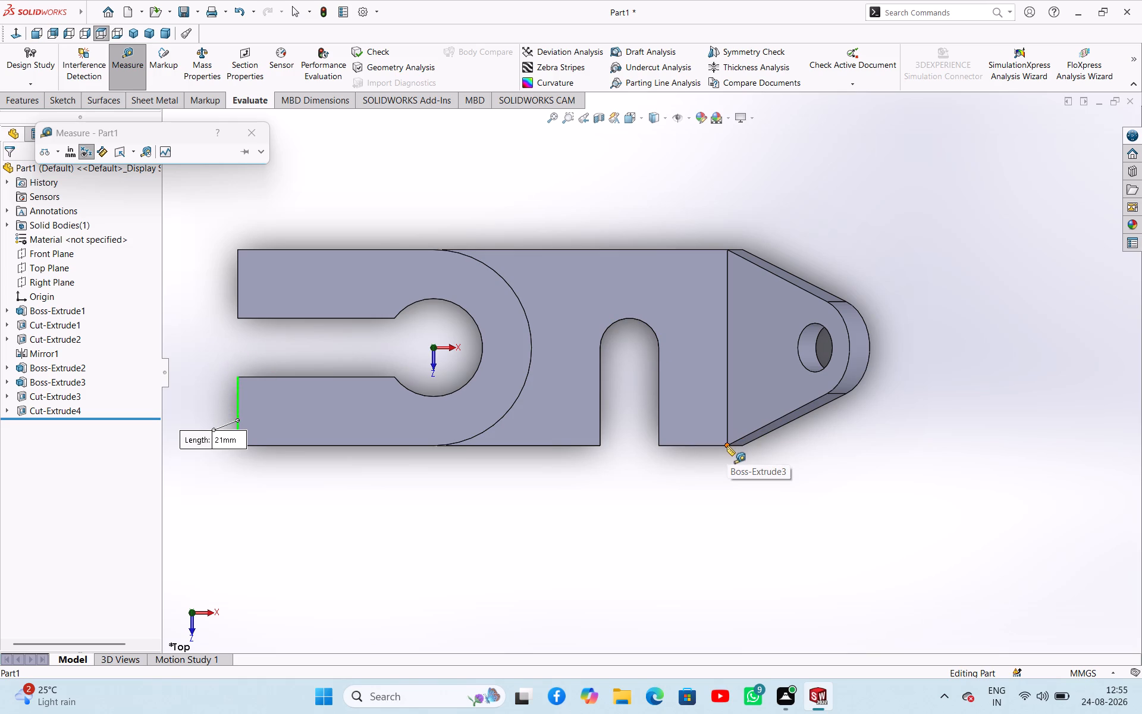
click(628, 319)
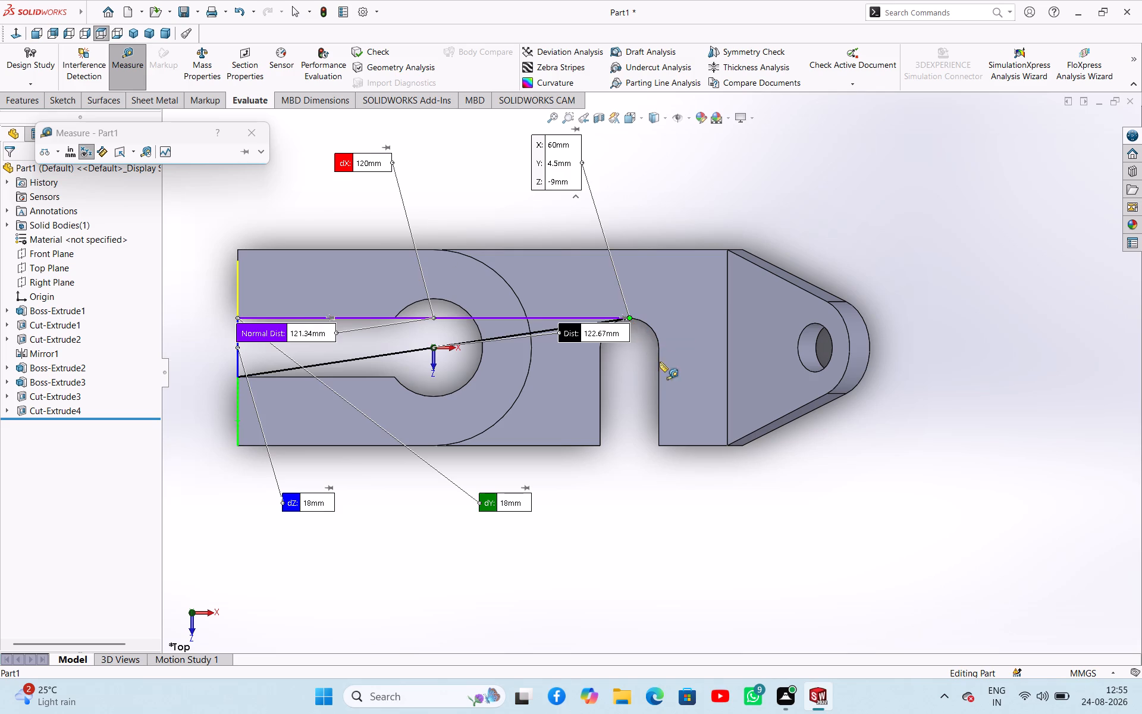
click(728, 446)
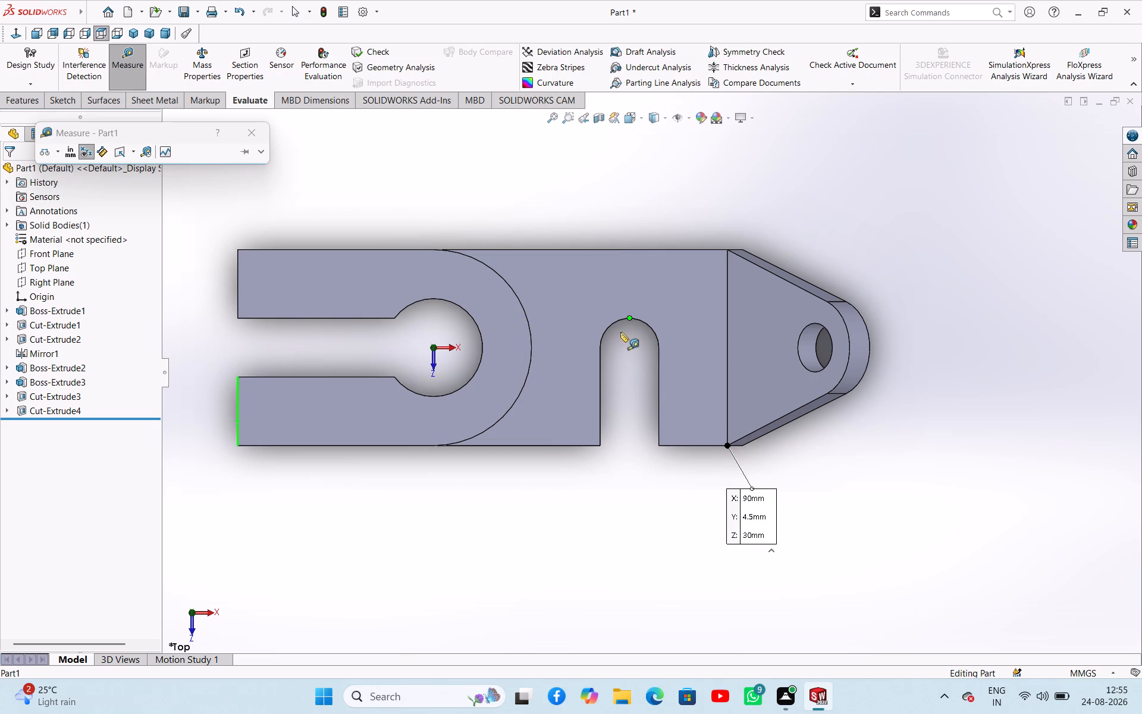
ctrl+click(630, 320)
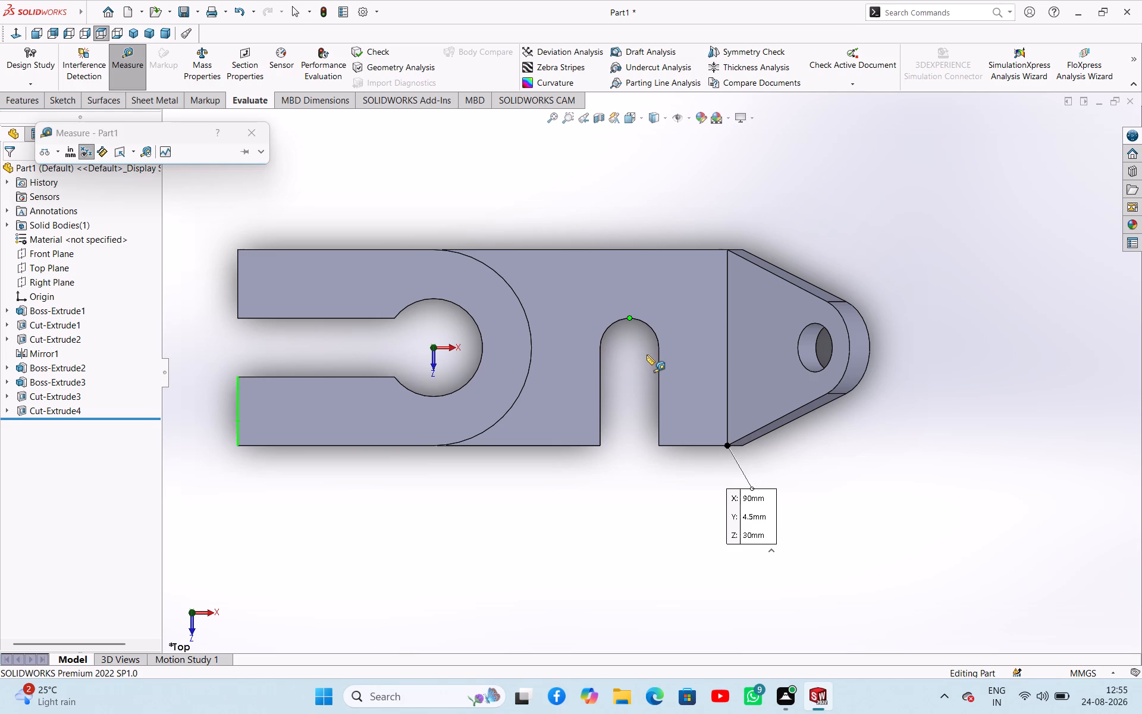
key(Escape)
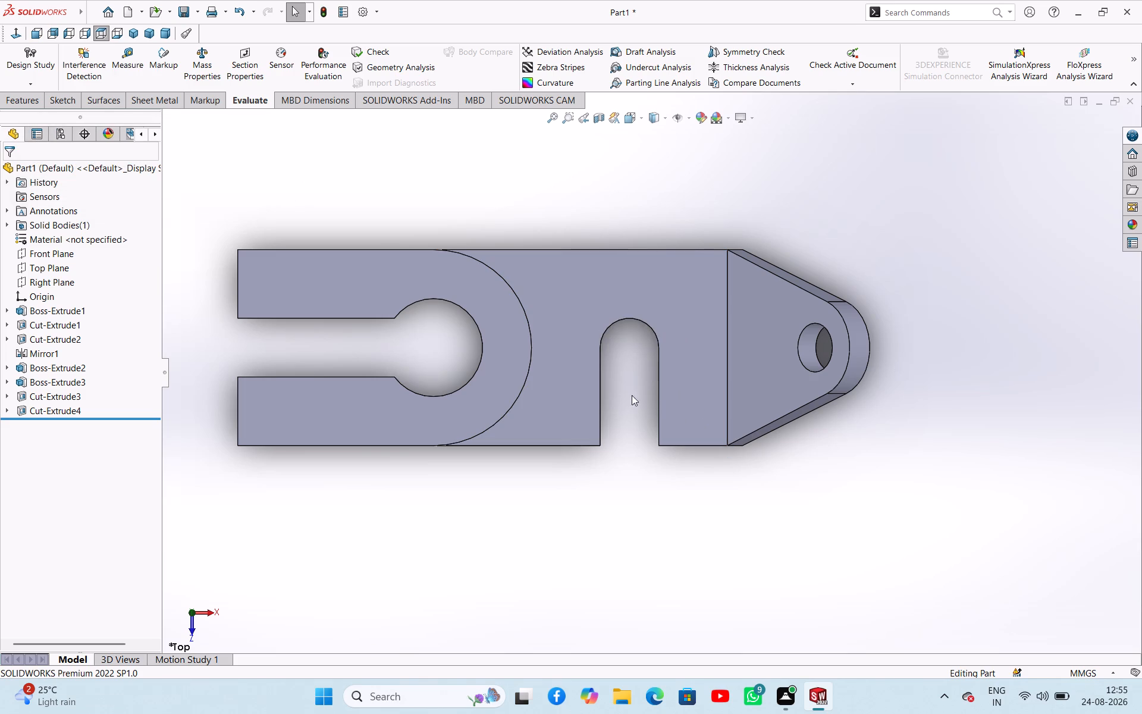
Measure the distance from the slot arc's midpoint to the tapered arm face at the bend.
click(128, 53)
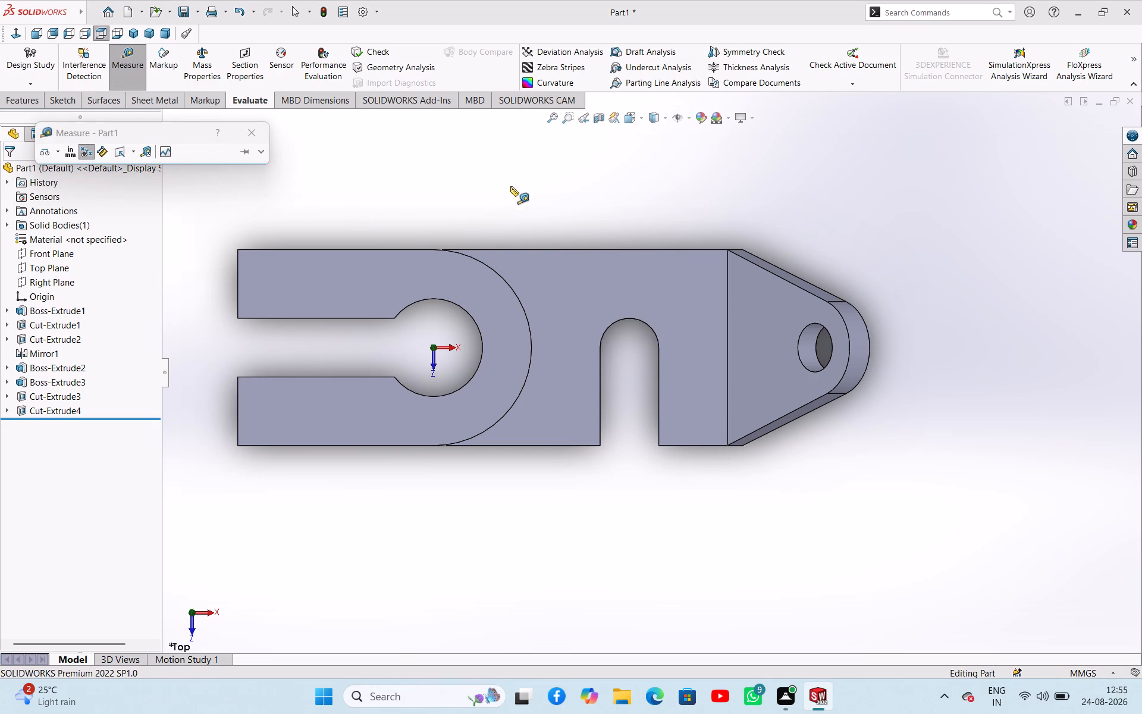
ctrl+click(629, 320)
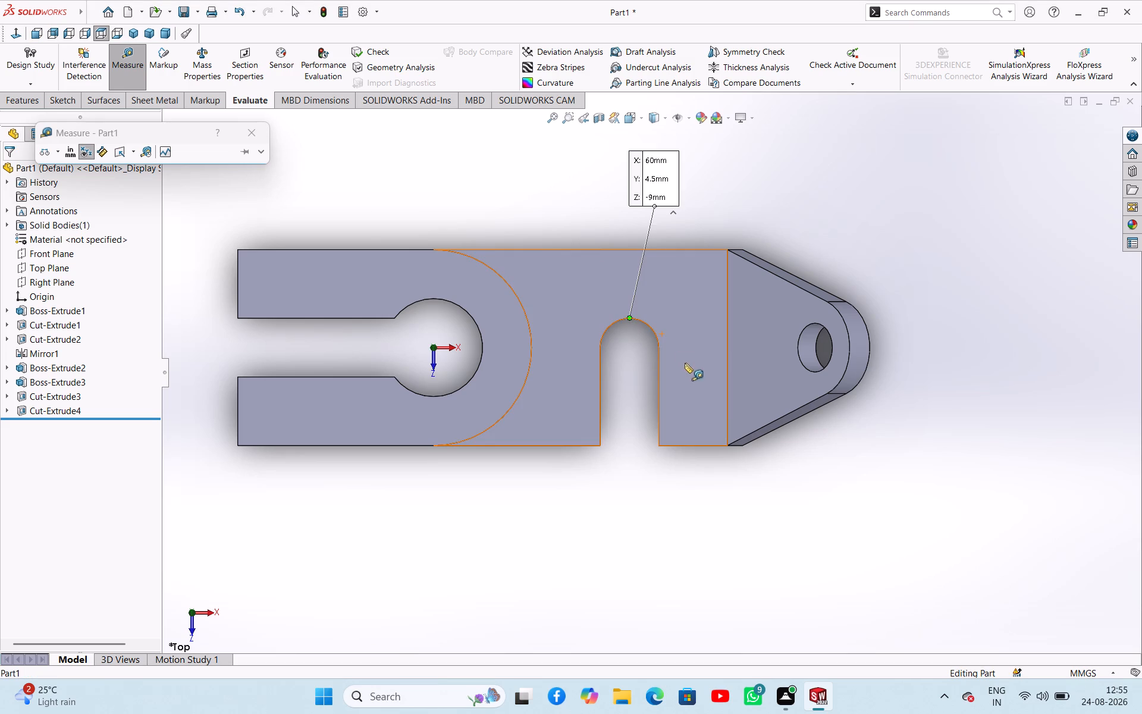
ctrl+click(729, 444)
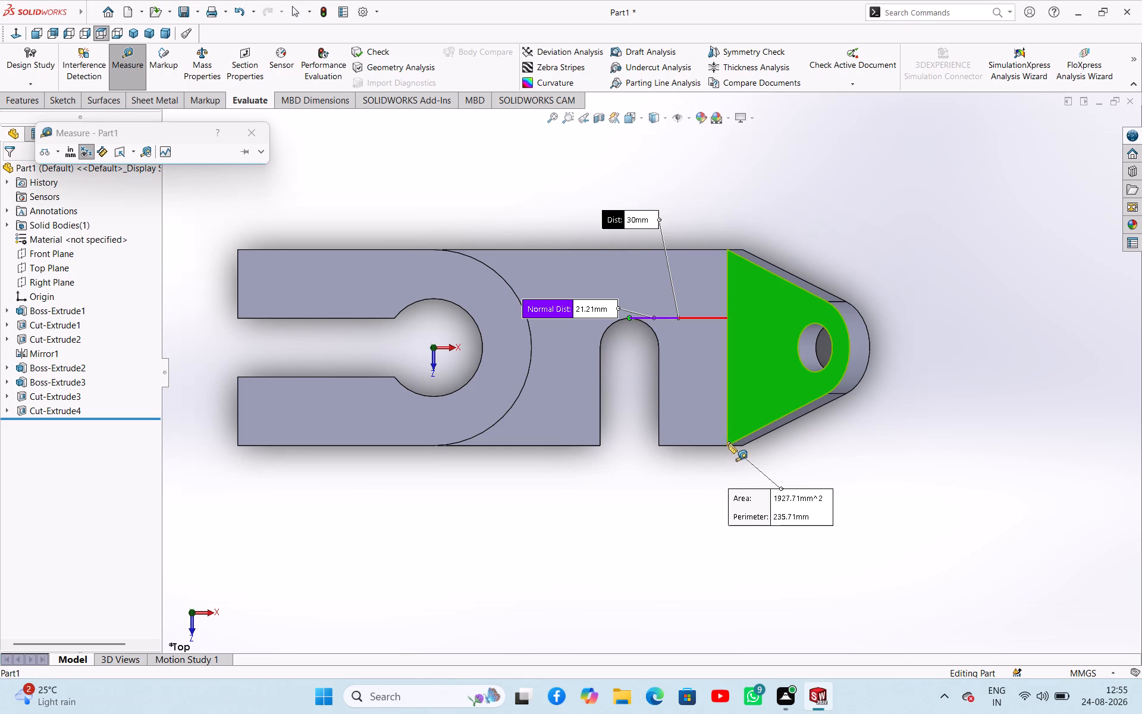
scroll(677, 293, down, 8)
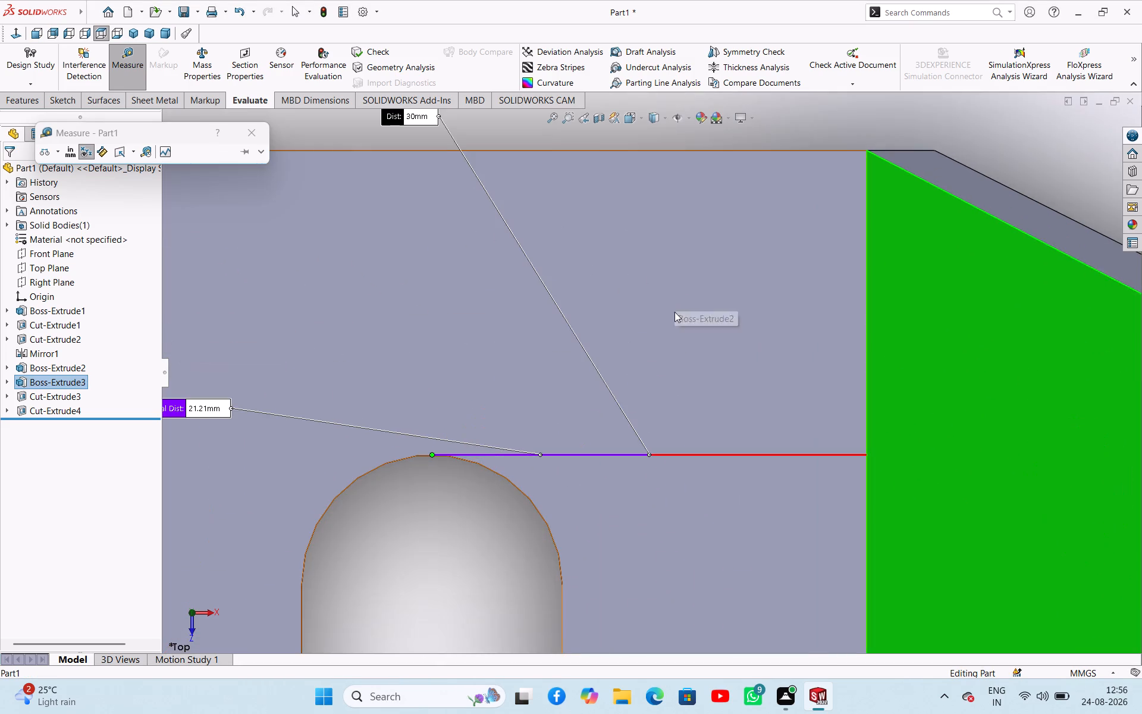
scroll(636, 345, down, 4)
scroll(634, 346, up, 7)
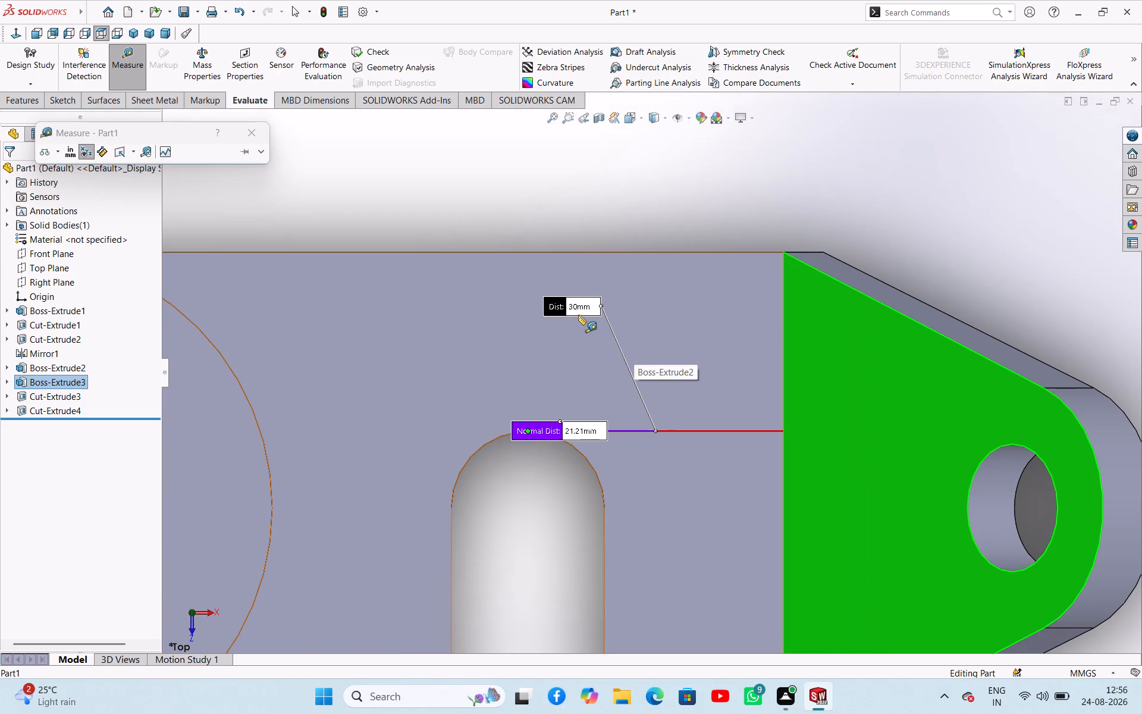
scroll(576, 317, down, 1)
key(Escape)
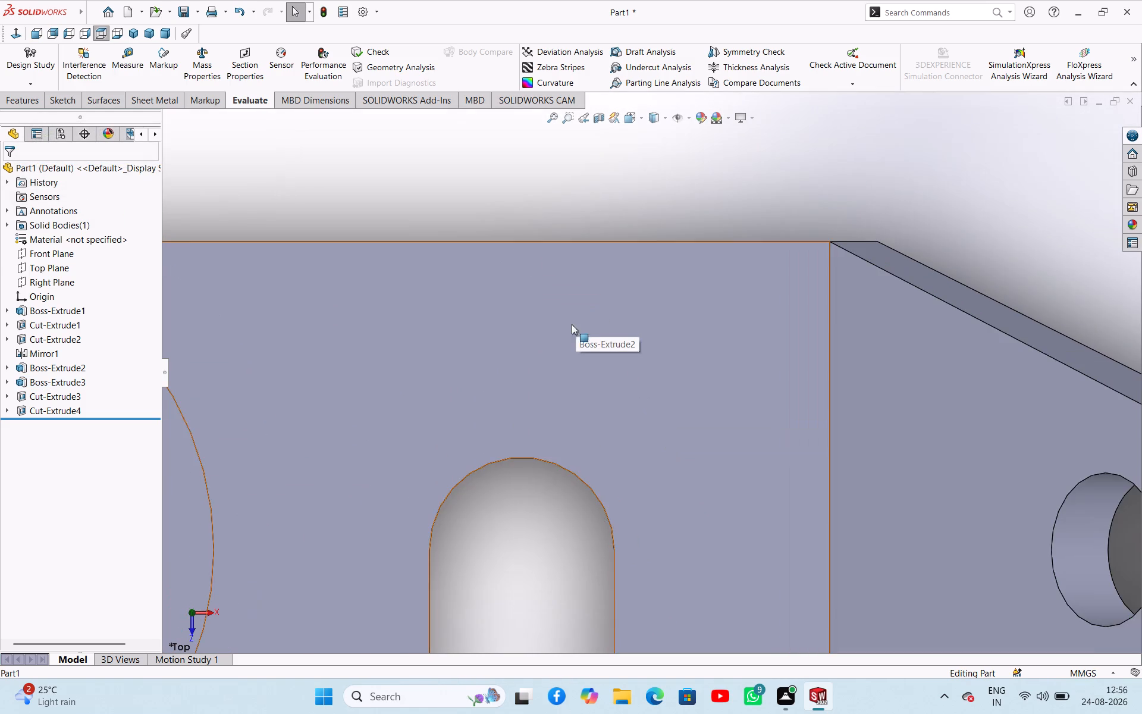
Measure between the clevis's outer tangent point, where its straight side meets the round end, and the slot arc's midpoint.
scroll(563, 387, up, 7)
scroll(537, 473, down, 2)
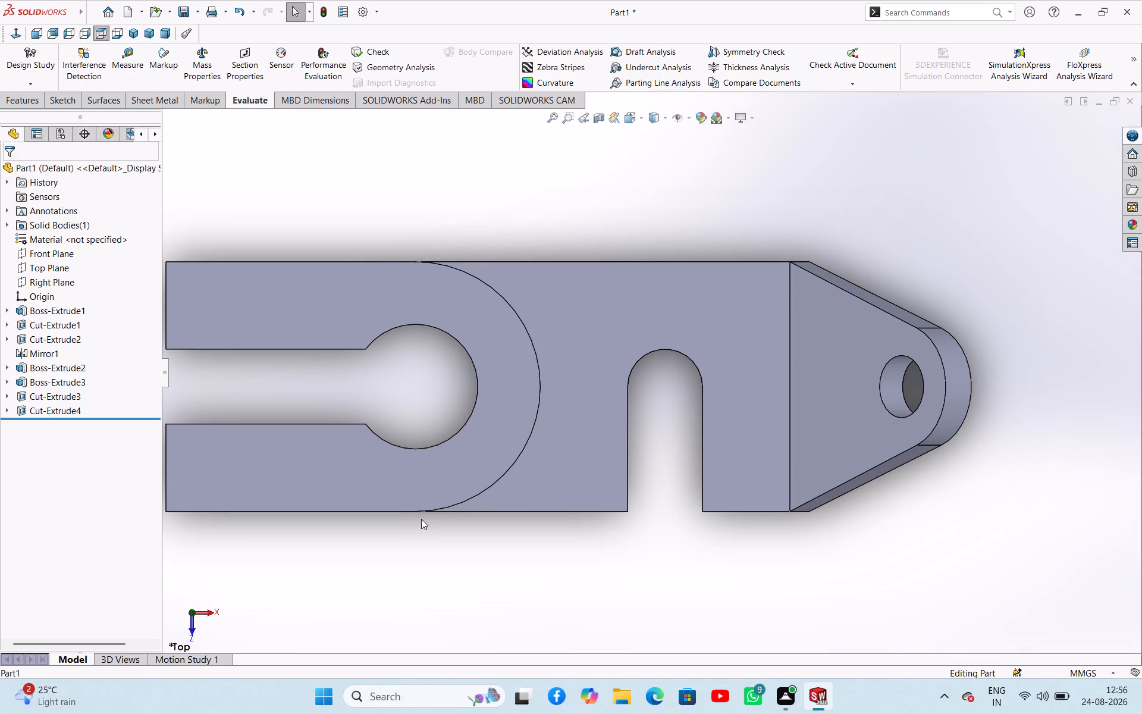
click(137, 65)
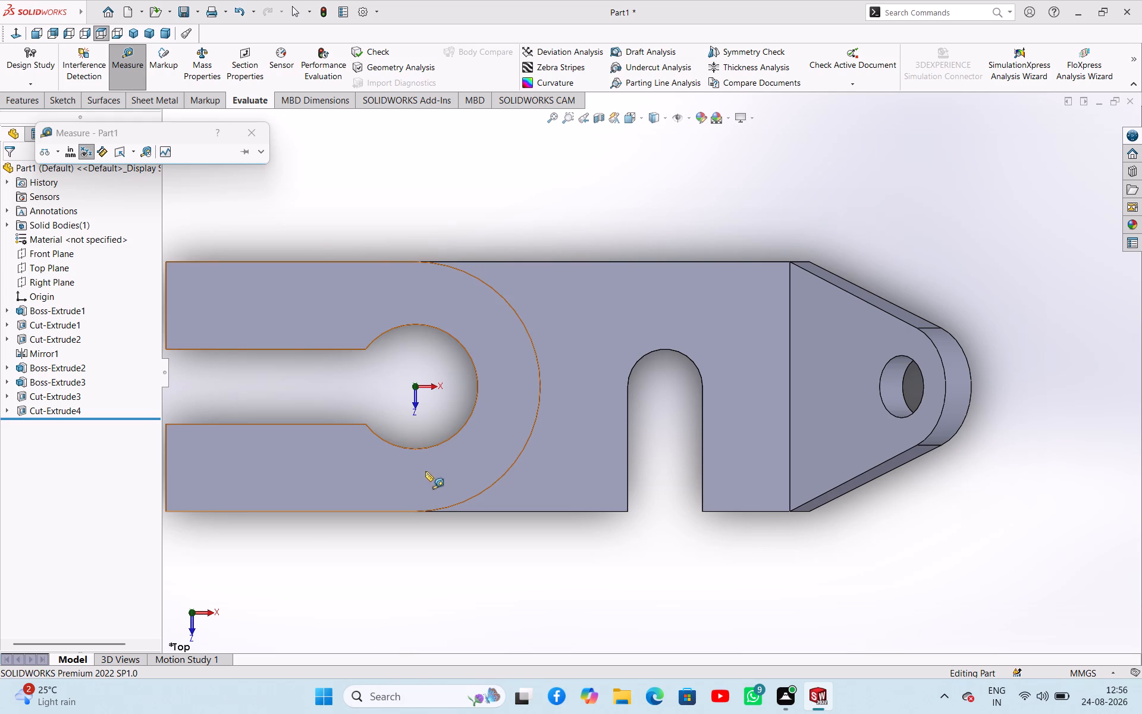
ctrl+click(415, 511)
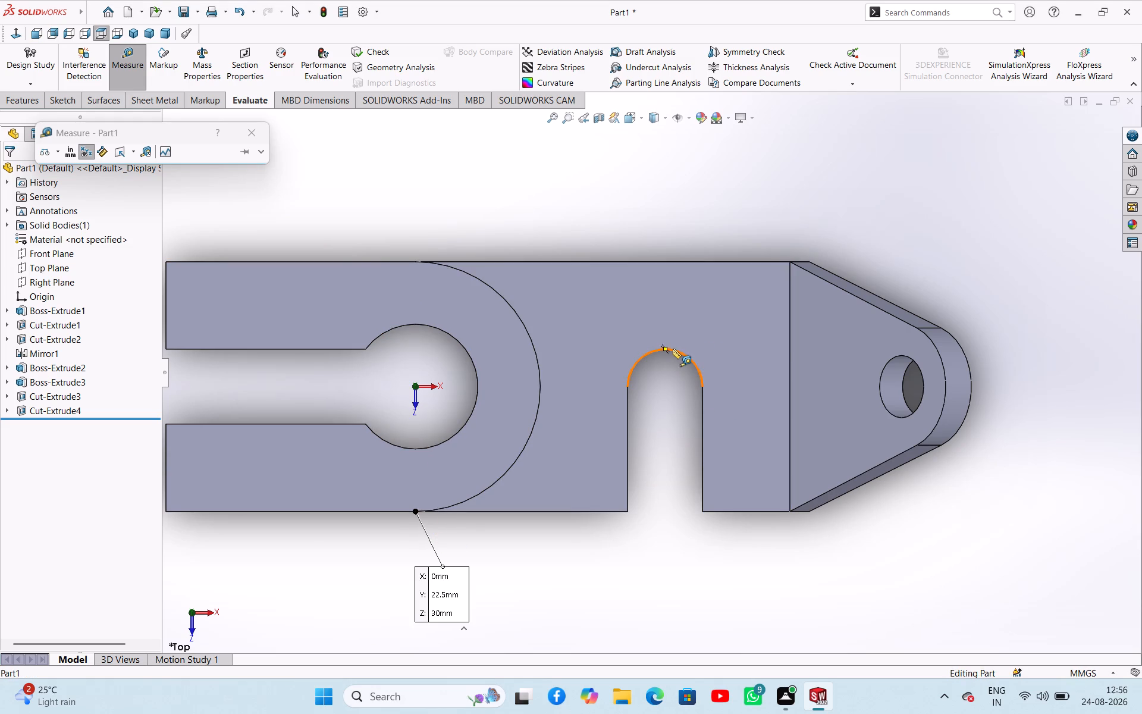
ctrl+click(664, 349)
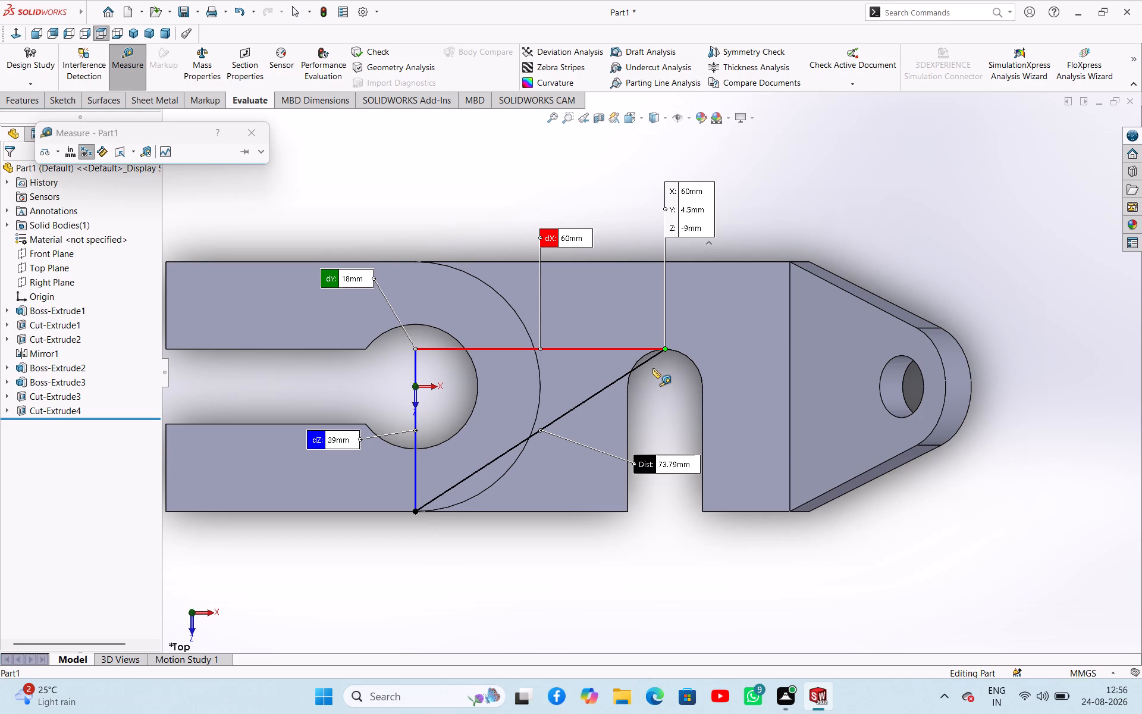
key(Escape)
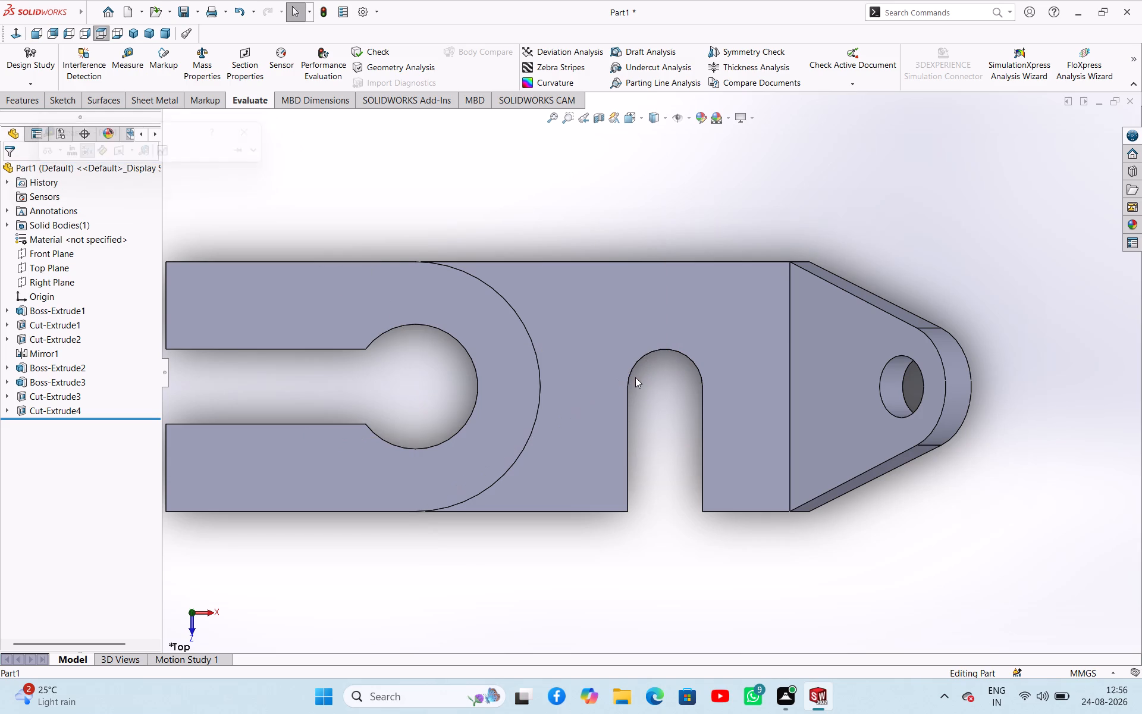
Measure the clevis's outer tangent point and its adjoining straight side edge in the Top view.
scroll(413, 483, up, 2)
scroll(407, 481, down, 2)
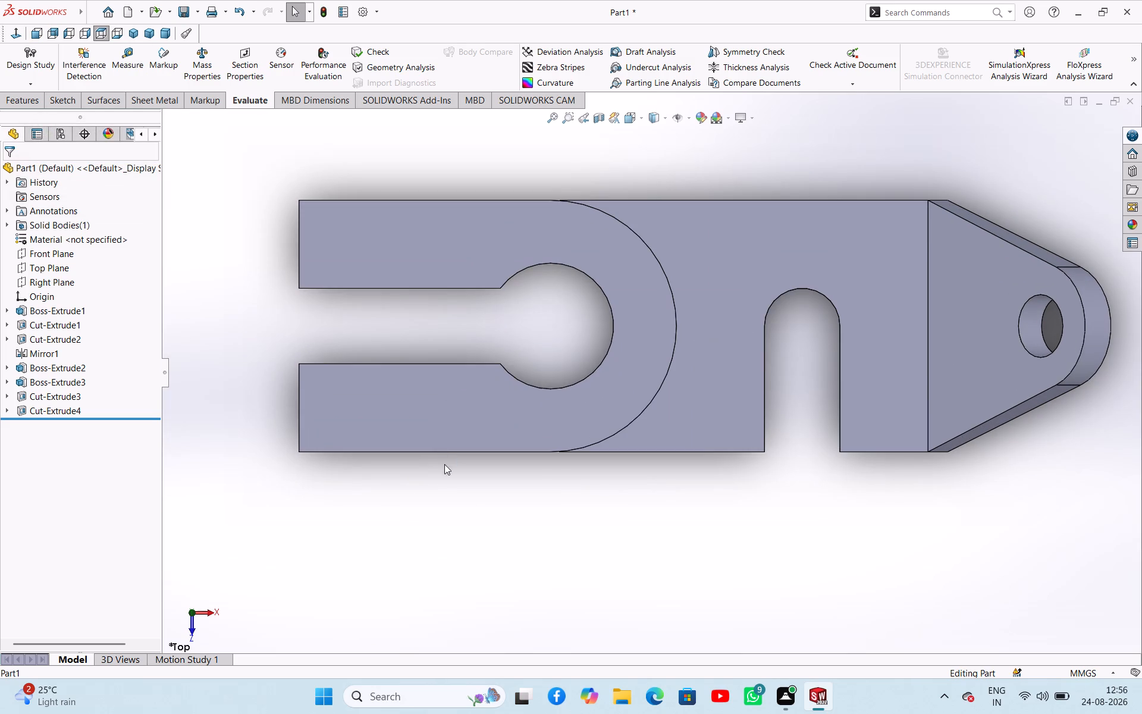
click(134, 54)
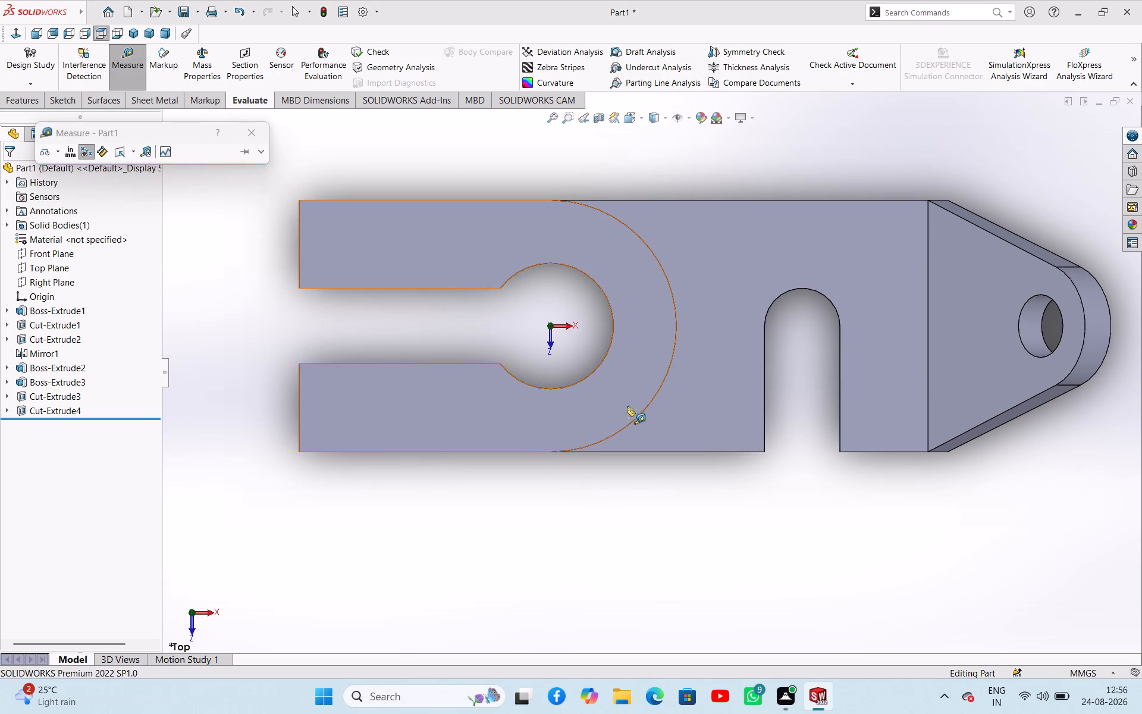
click(550, 451)
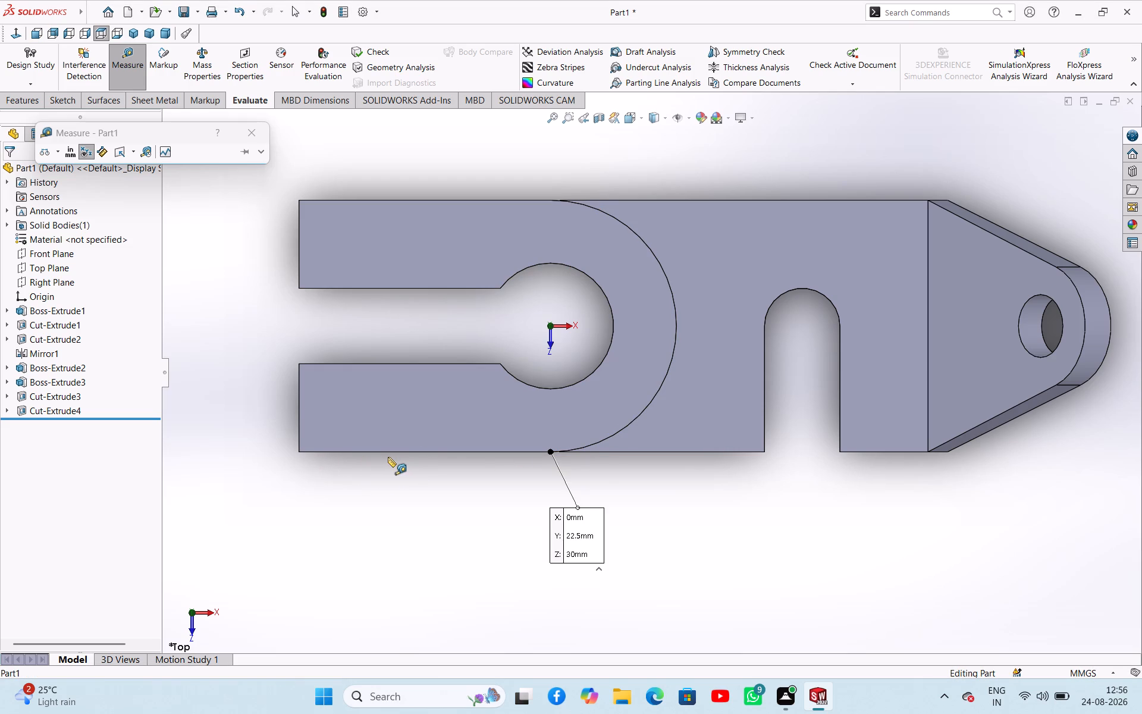
key(Escape)
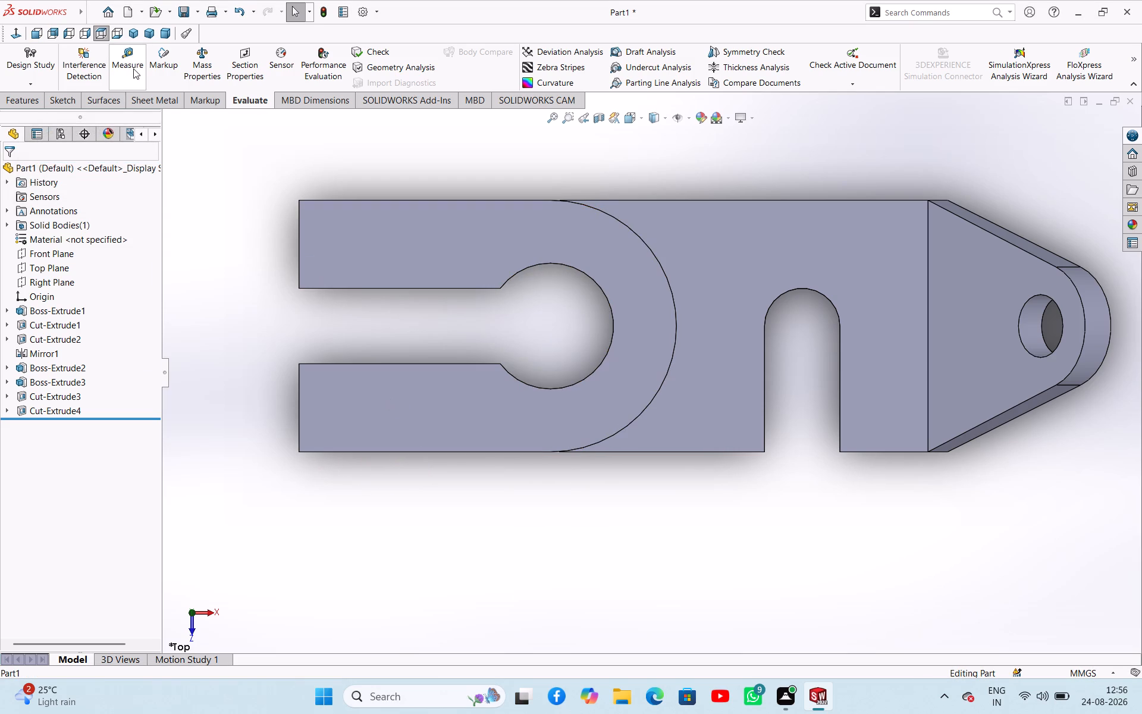
click(133, 68)
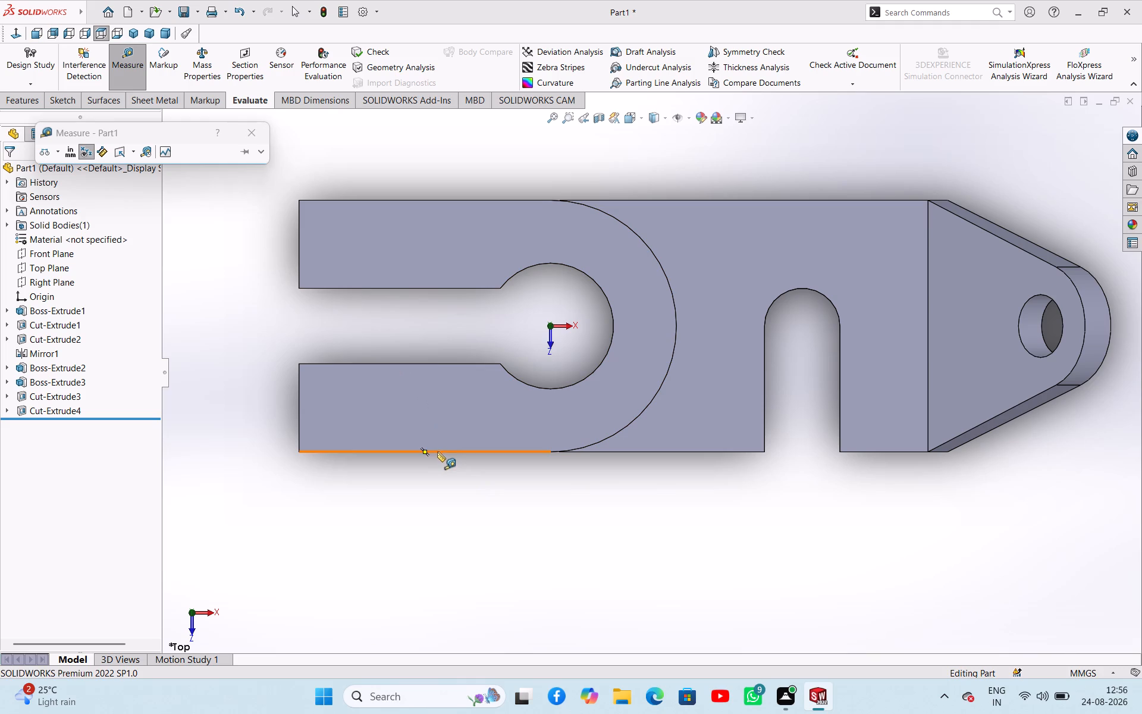
click(437, 451)
key(Escape)
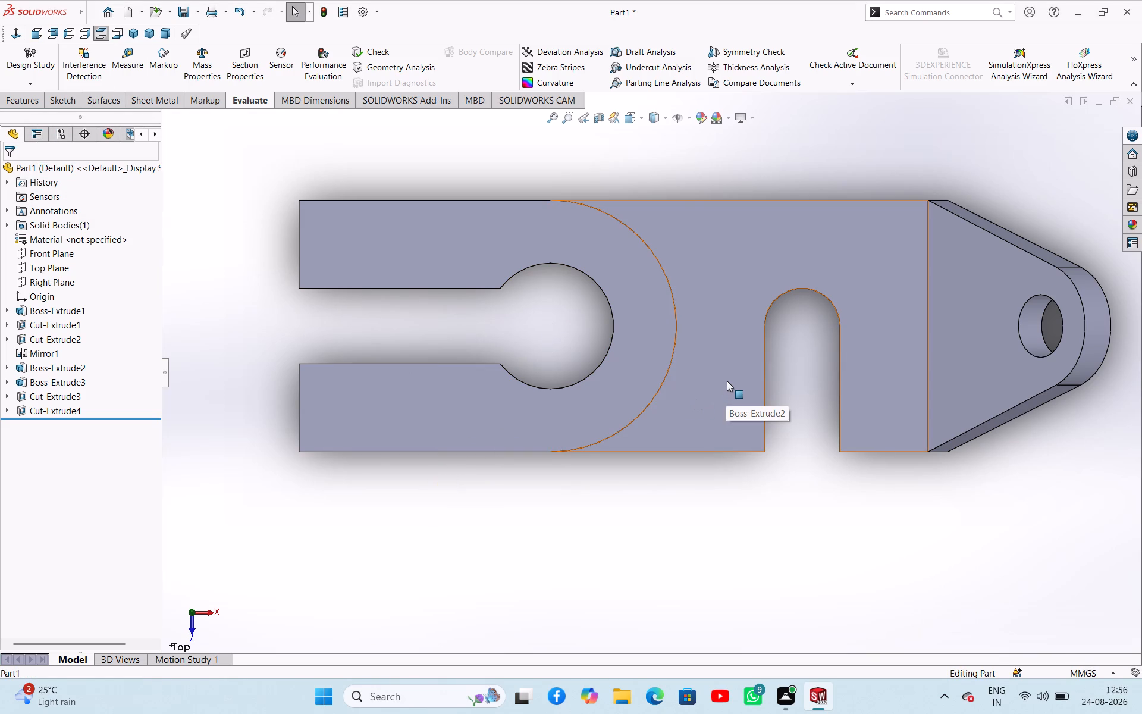
Examine the whole part in the Front, Top, Left, Bottom and Right views, including the bent arm and slotted tongue.
scroll(726, 378, up, 2)
scroll(726, 381, down, 1)
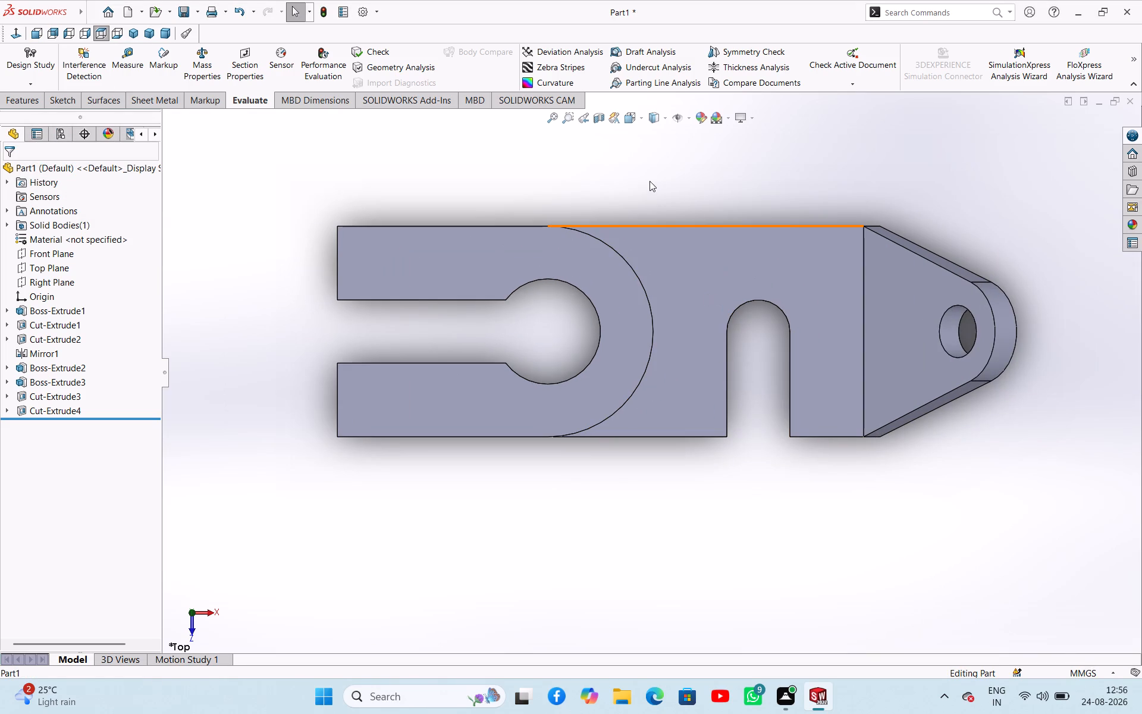
click(193, 638)
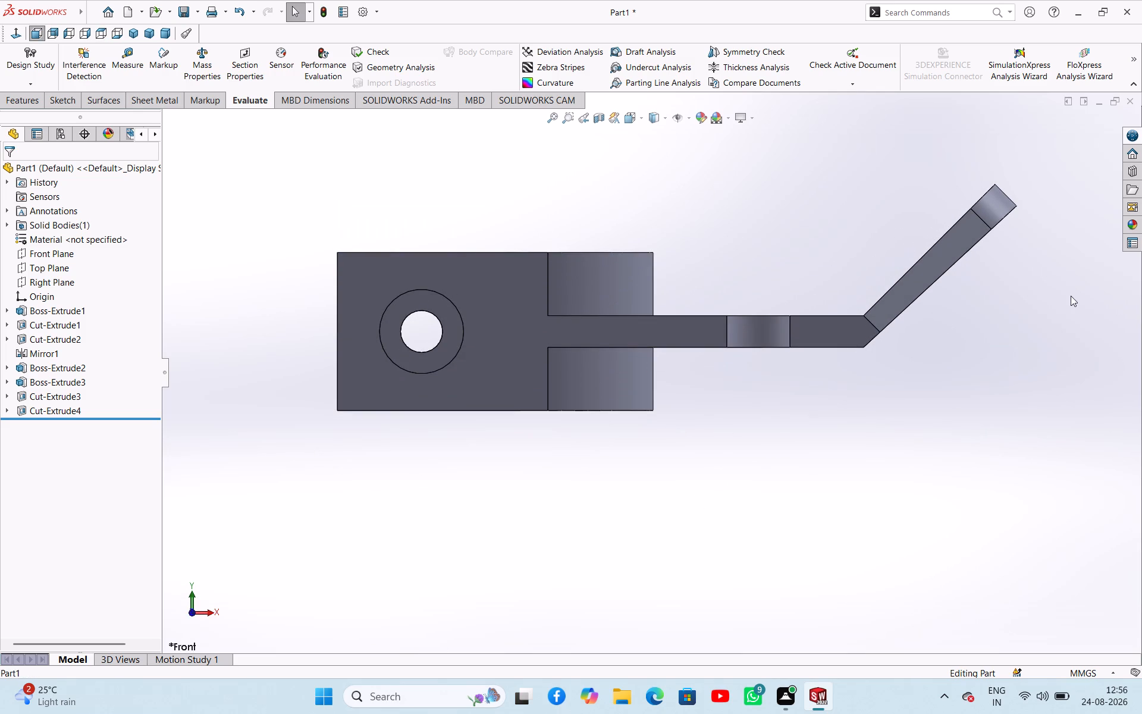
scroll(878, 315, down, 3)
middle_drag(695, 280, 691, 317)
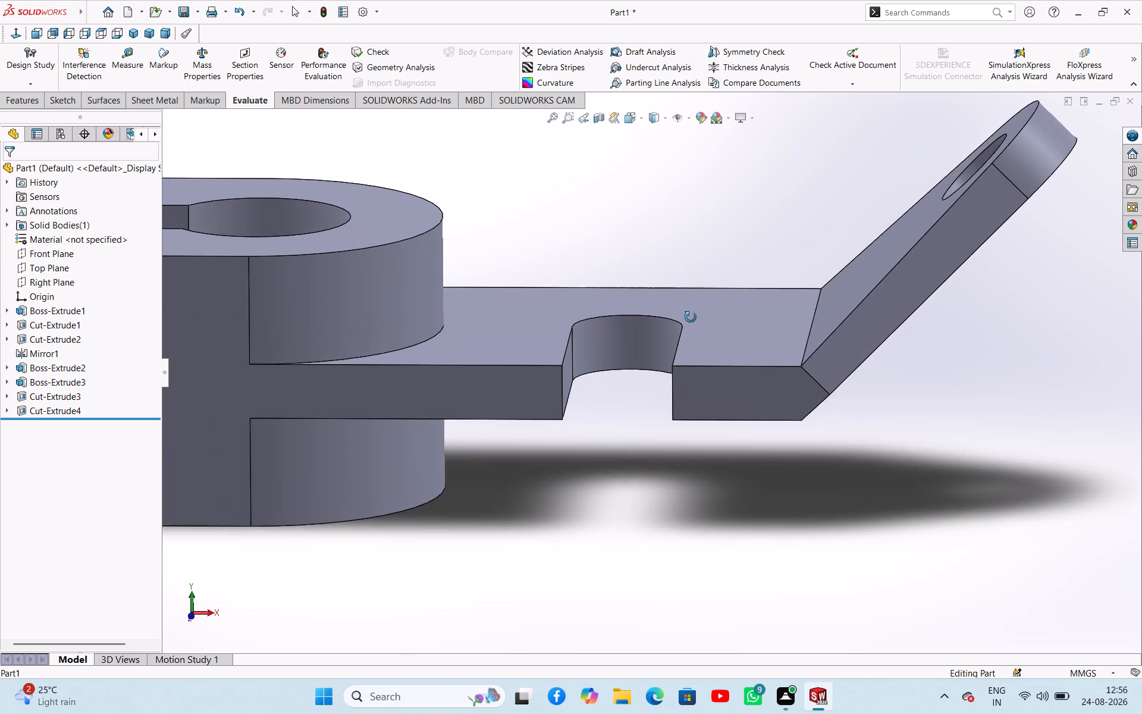
middle_drag(691, 317, 705, 292)
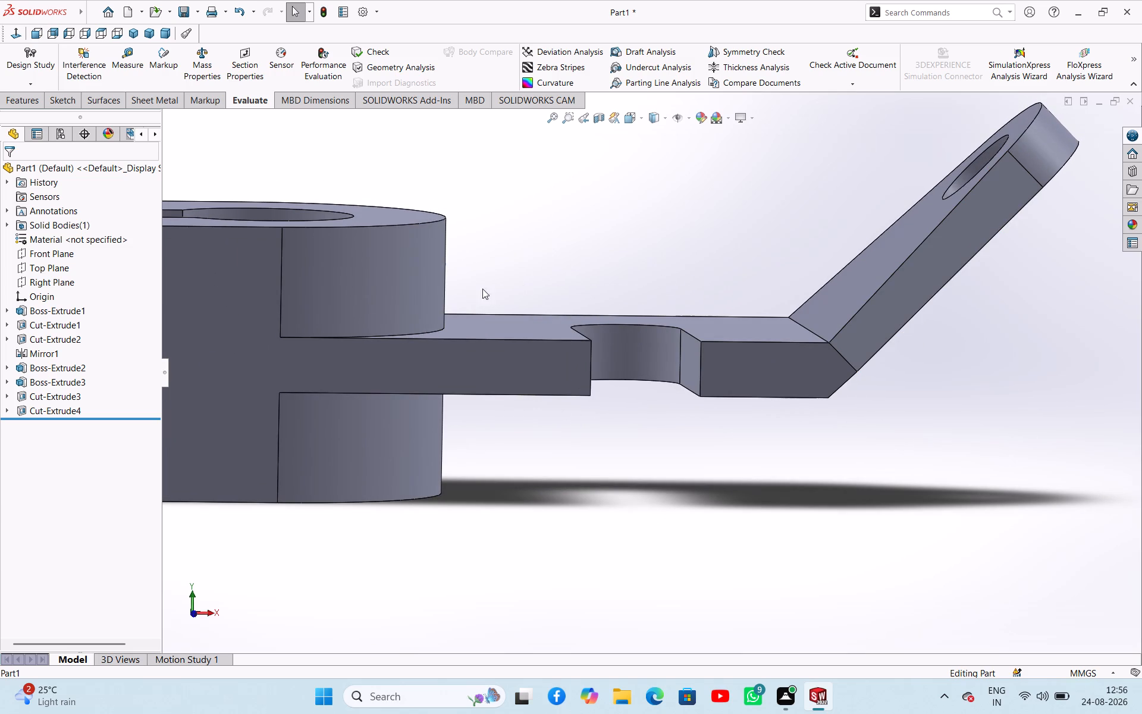
click(195, 613)
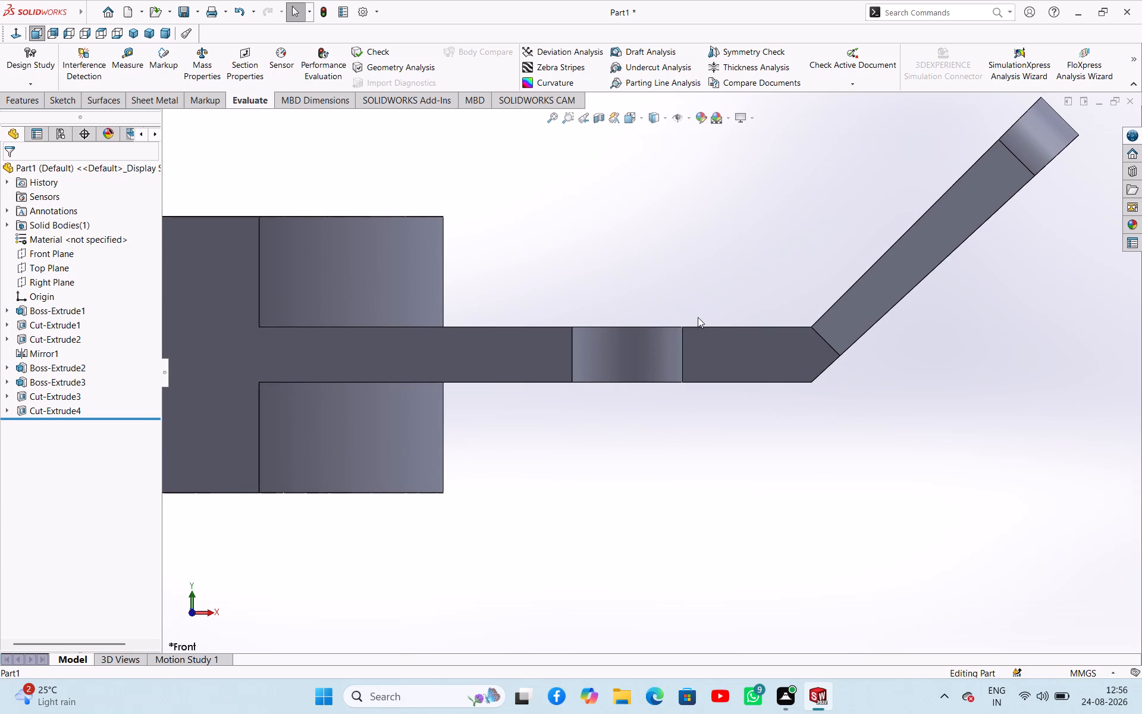
right_drag(662, 259, 676, 230)
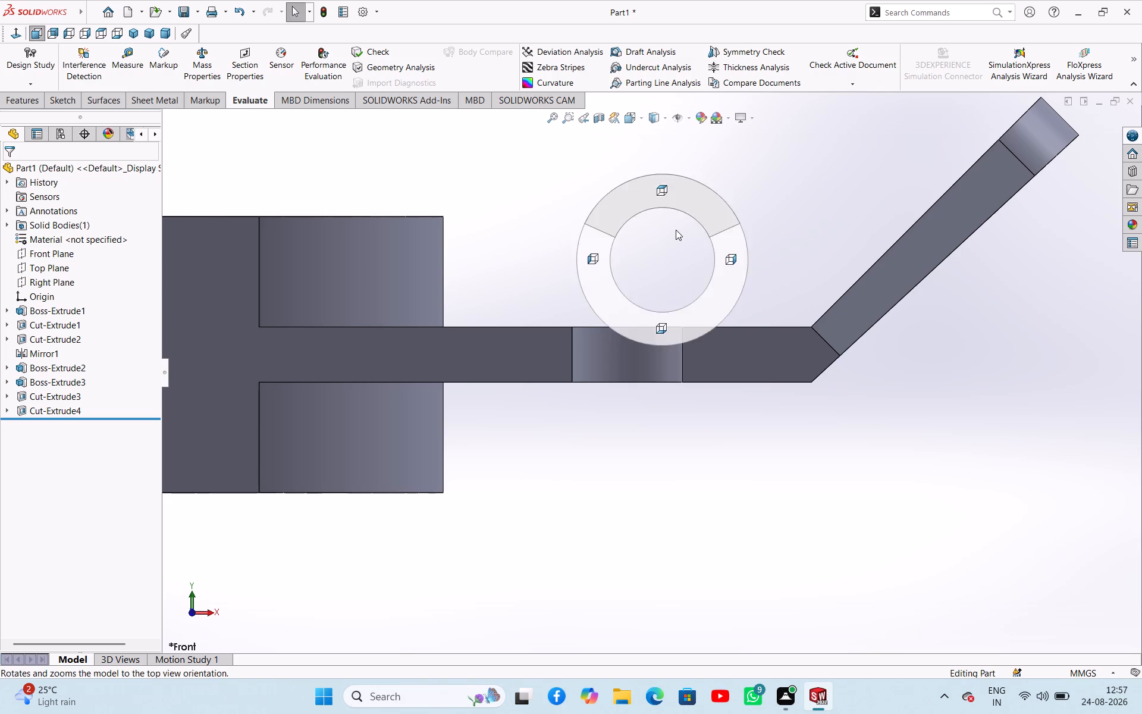
right_drag(676, 230, 727, 272)
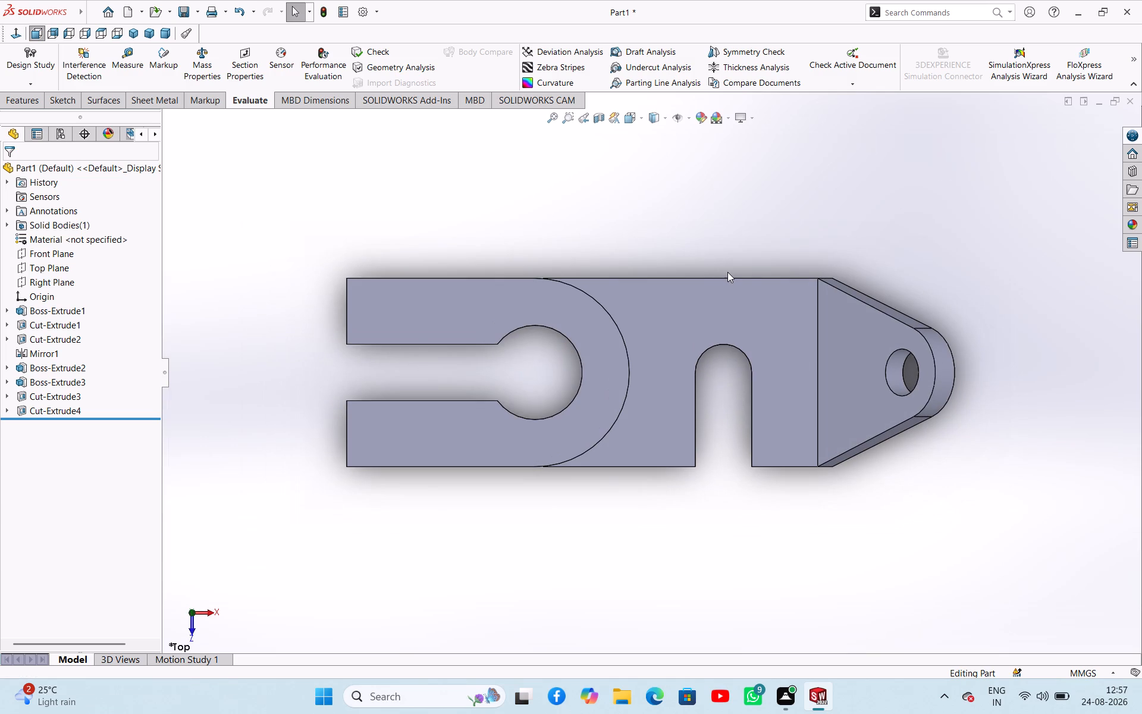
right_drag(727, 272, 706, 258)
right_drag(690, 188, 738, 221)
right_drag(928, 207, 878, 237)
right_drag(942, 228, 998, 281)
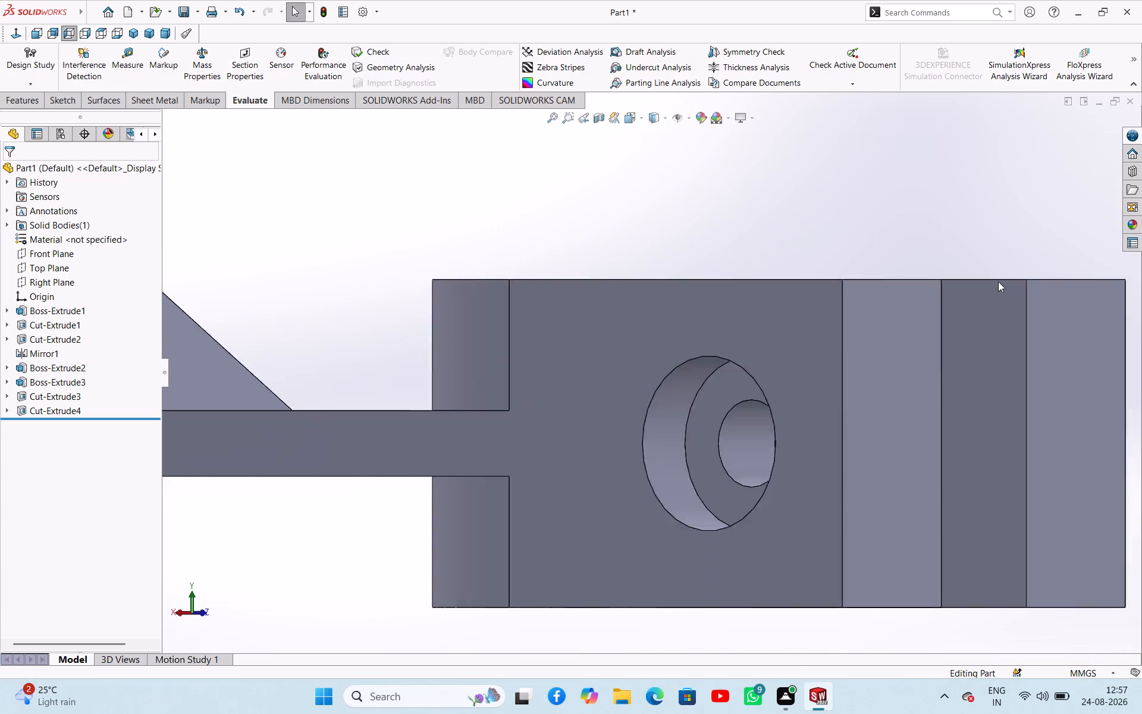
right_drag(998, 281, 995, 282)
right_drag(953, 237, 984, 274)
right_drag(962, 249, 955, 321)
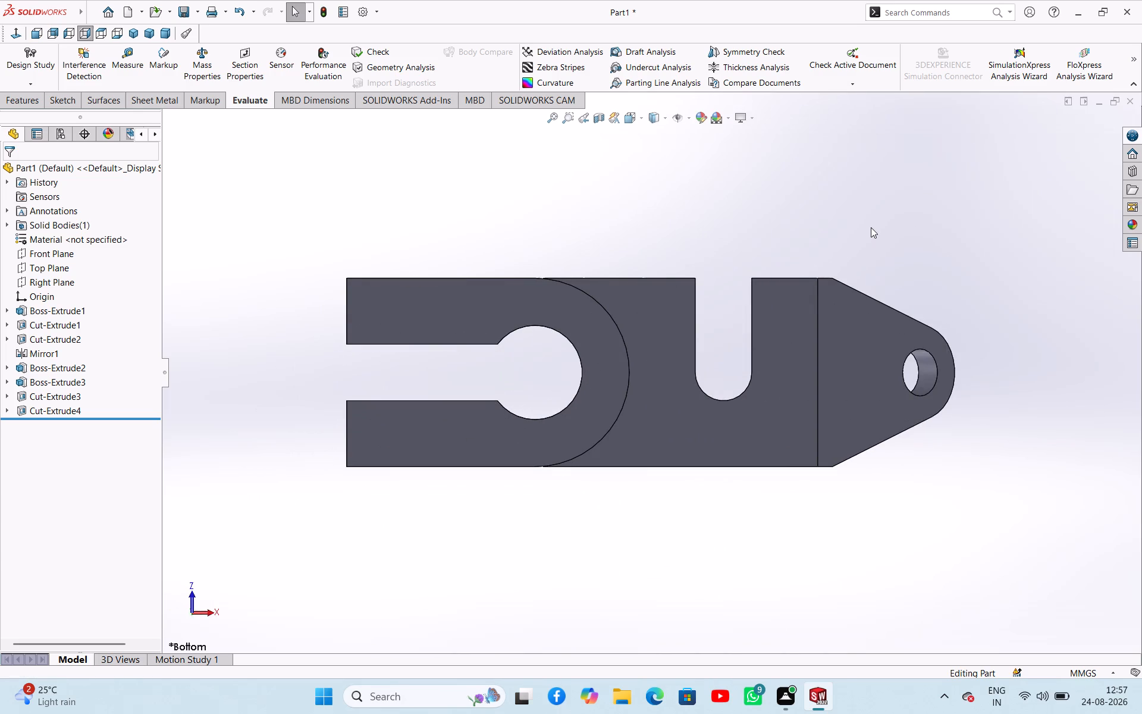
right_drag(871, 227, 877, 167)
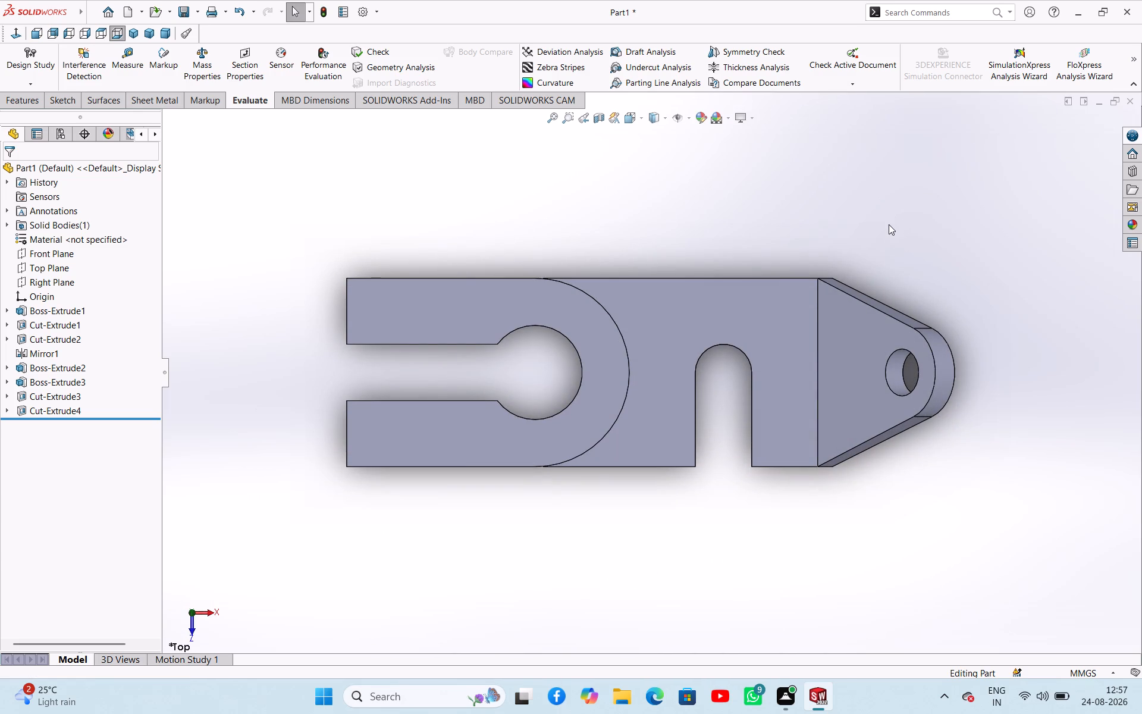
right_drag(945, 239, 952, 176)
right_drag(945, 226, 946, 226)
right_drag(946, 226, 1009, 234)
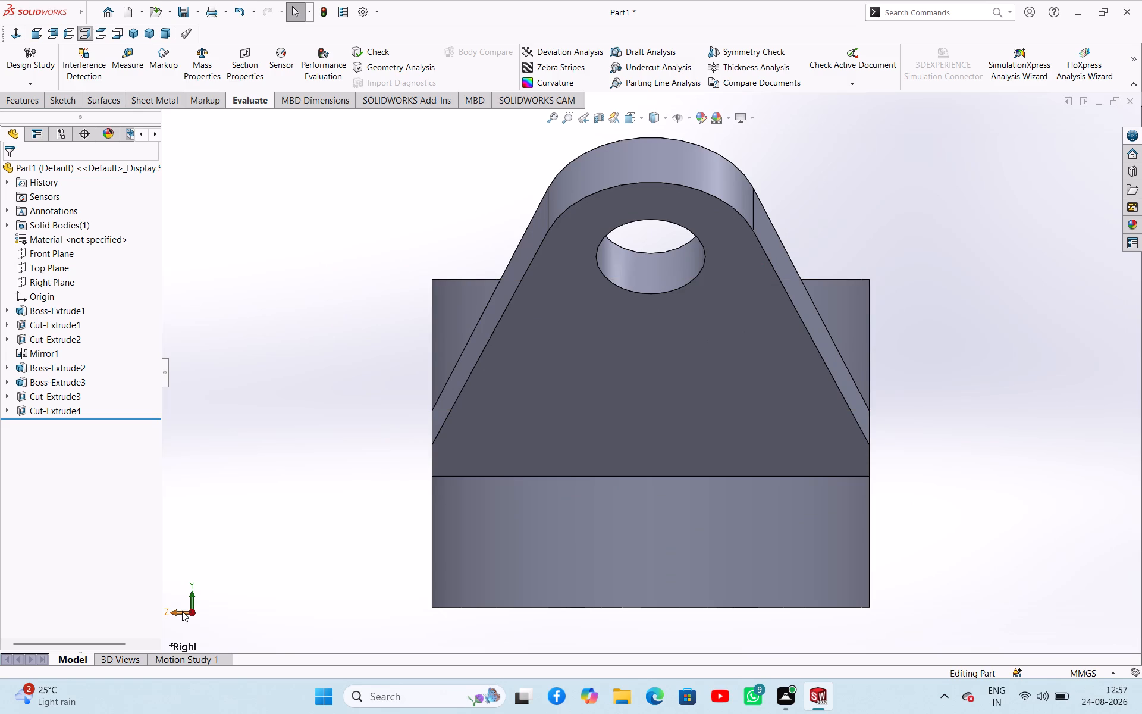
Measure between the tapered arm's upper side edge and the tongue's adjoining upper edge at the bend in the Front view.
click(183, 611)
scroll(946, 450, up, 7)
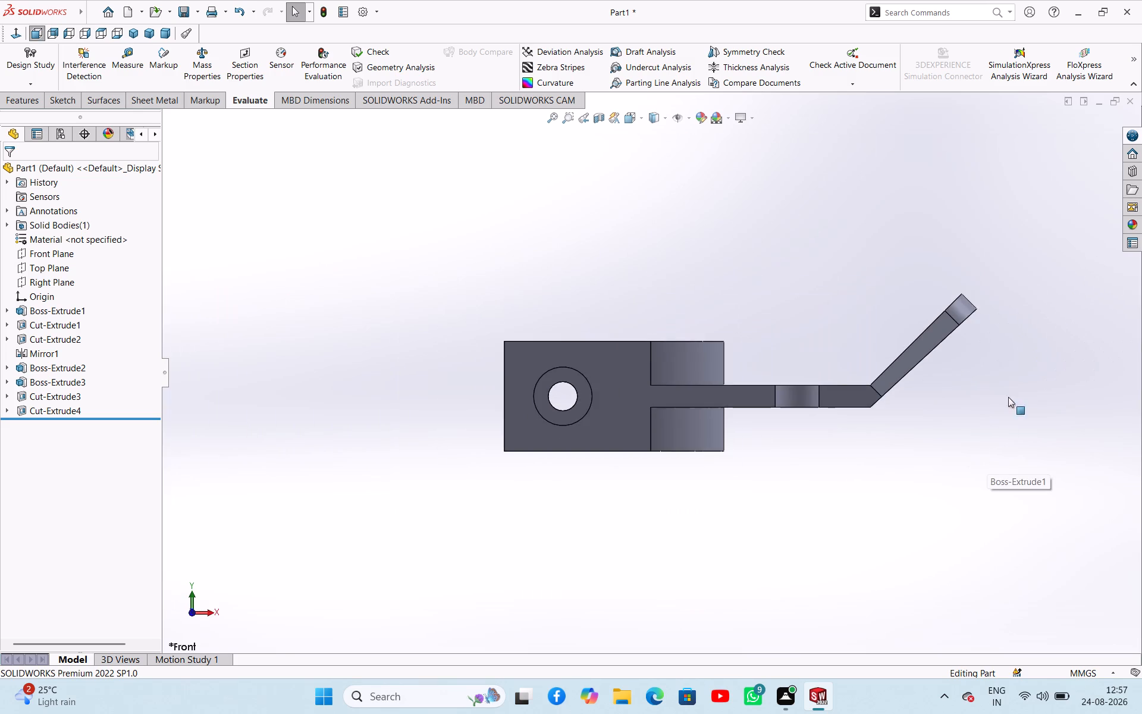
click(689, 215)
click(130, 51)
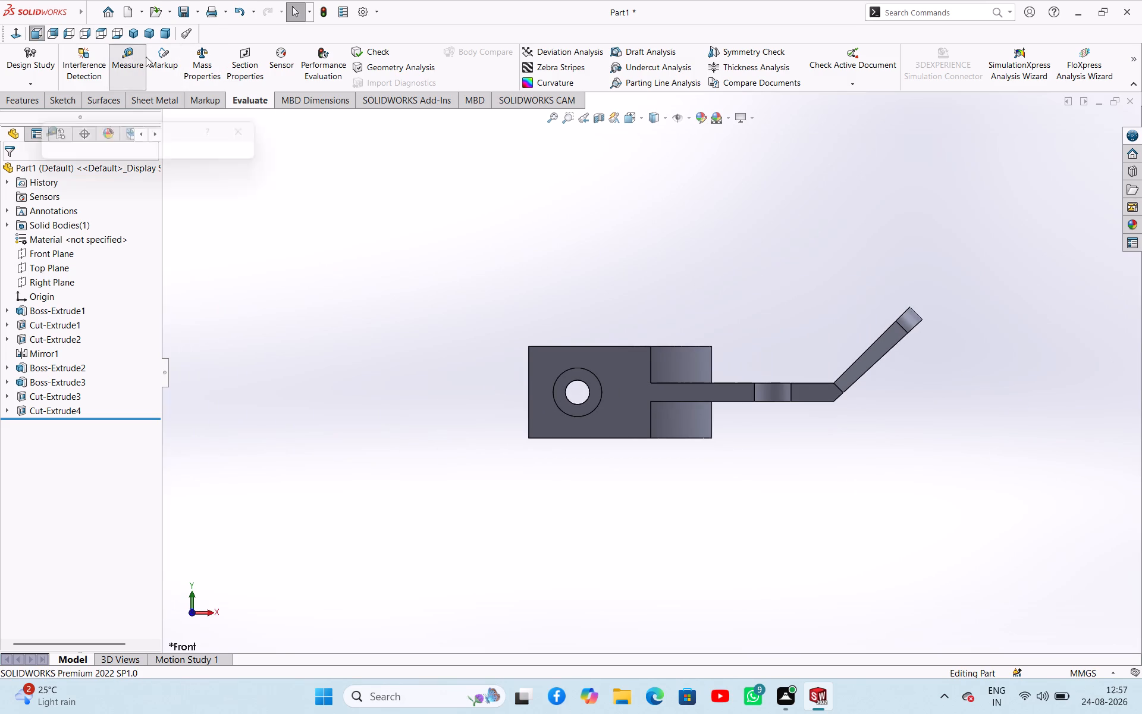
scroll(775, 326, down, 6)
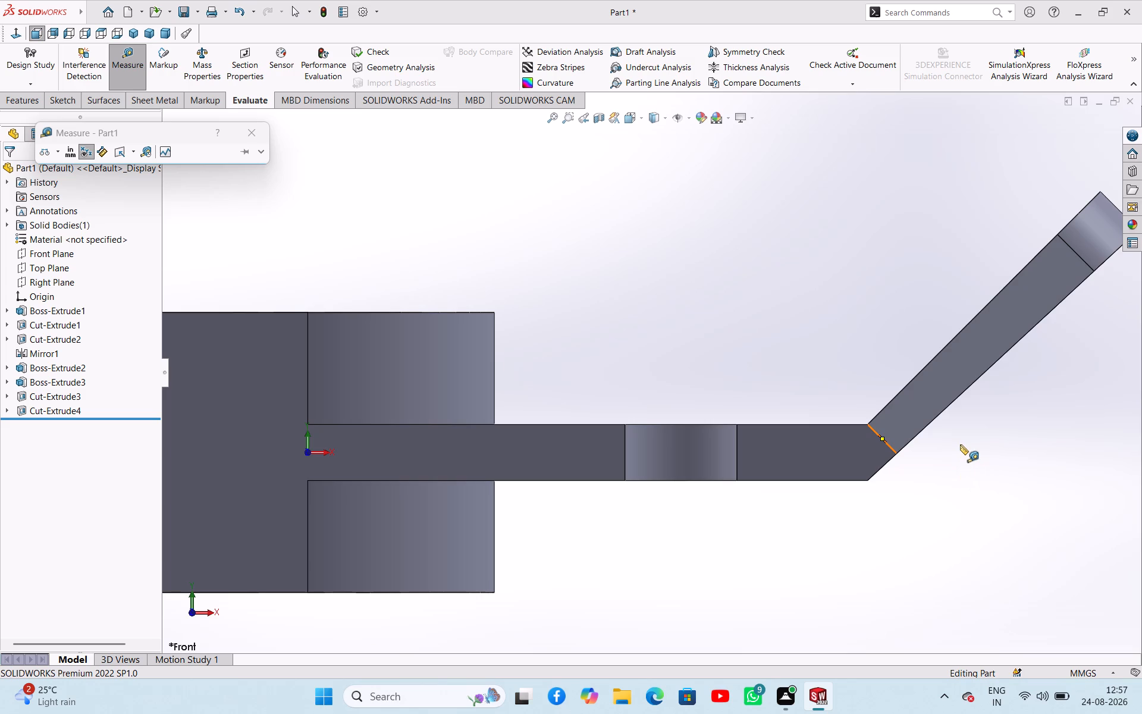
scroll(915, 413, down, 4)
scroll(789, 425, down, 2)
scroll(788, 429, up, 3)
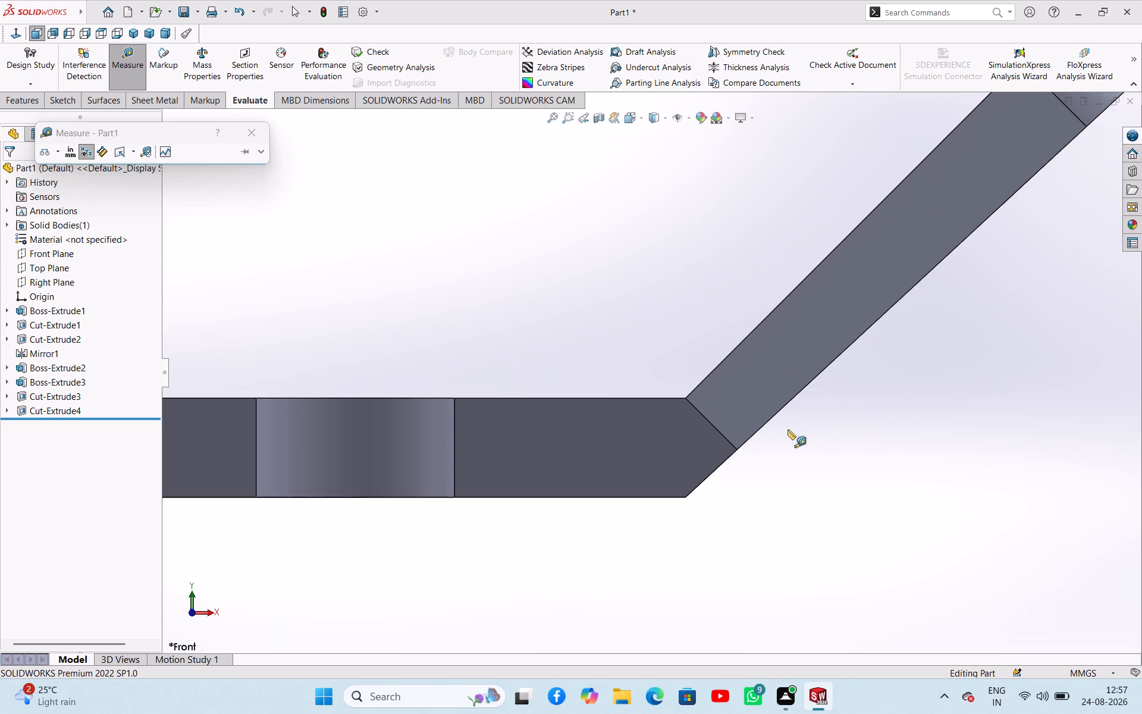
click(722, 361)
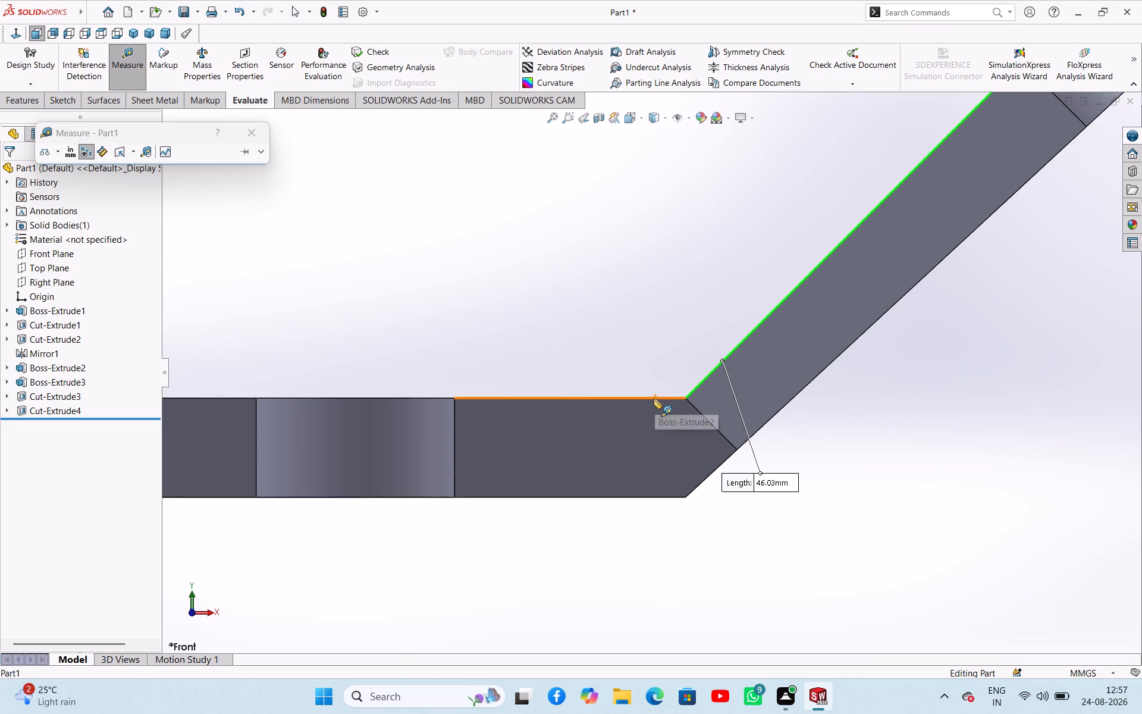
ctrl+click(654, 399)
click(622, 334)
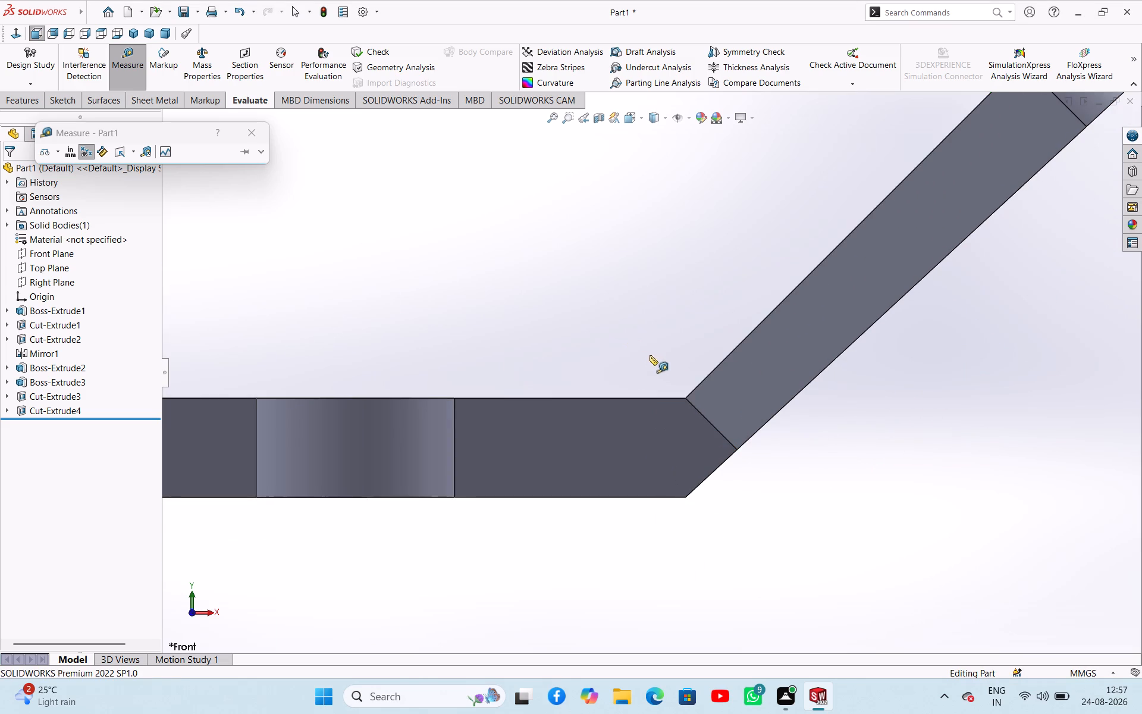
ctrl+click(697, 385)
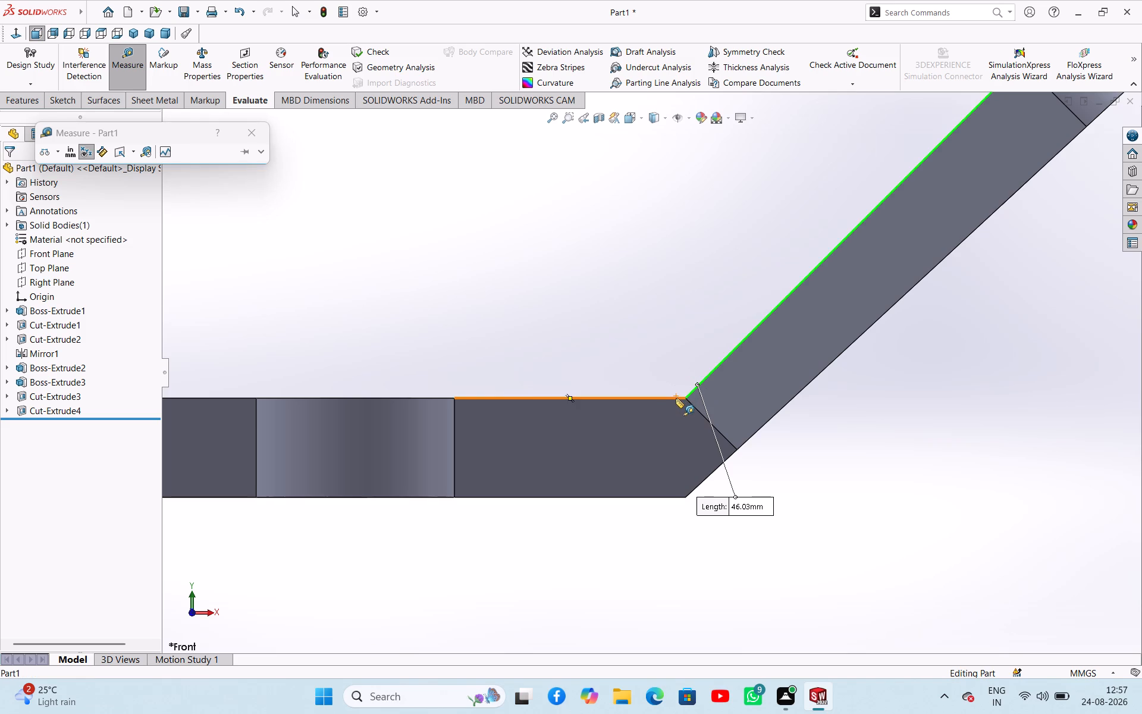
ctrl+click(676, 398)
click(801, 482)
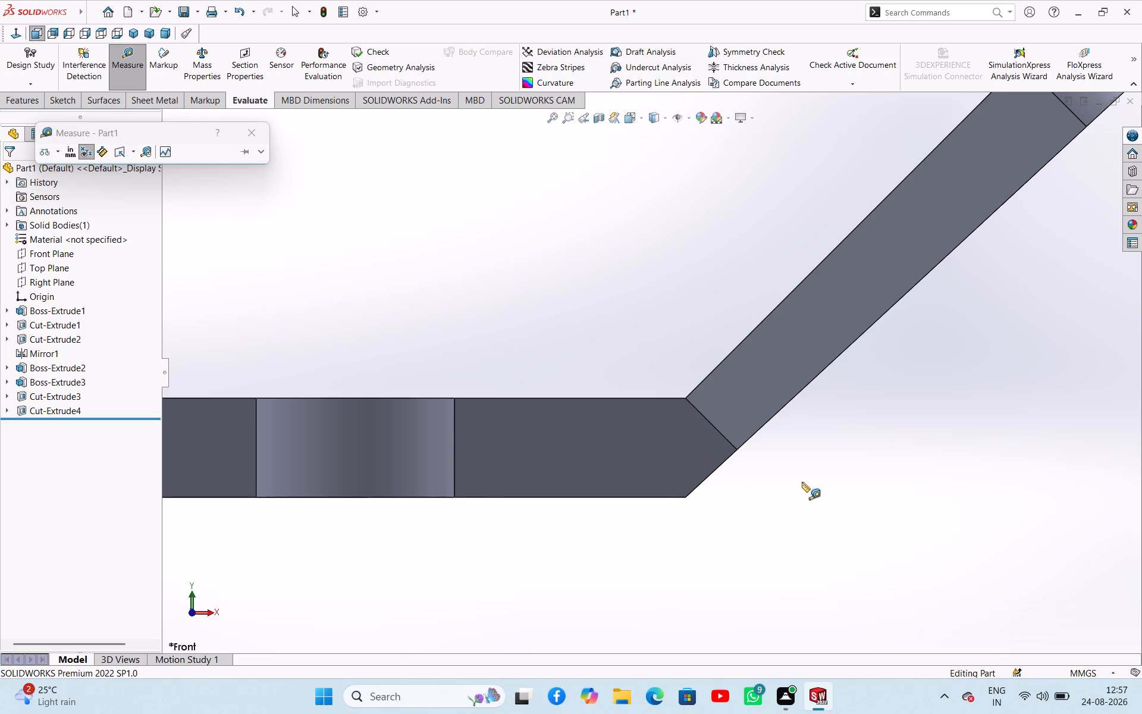
key(Escape)
Measure from the edge where the arm's tapered side meets its round end to the midpoint of the underside end arc.
middle_drag(798, 471, 776, 441)
scroll(798, 471, up, 1)
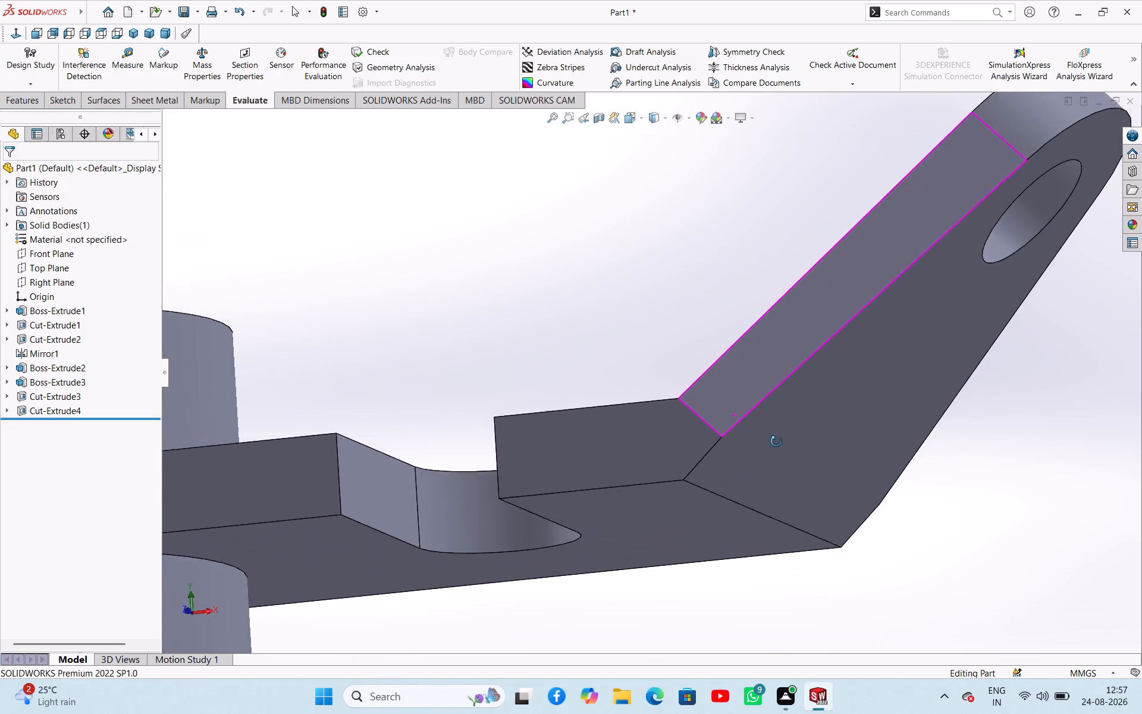
middle_drag(776, 441, 805, 393)
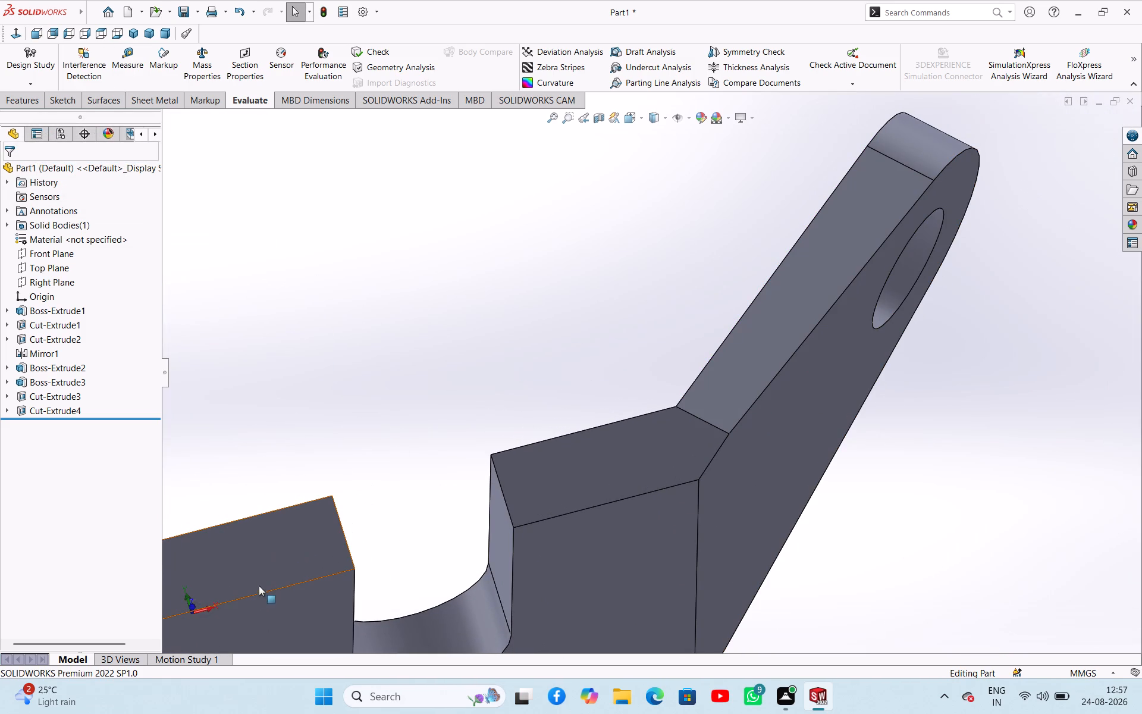
click(193, 603)
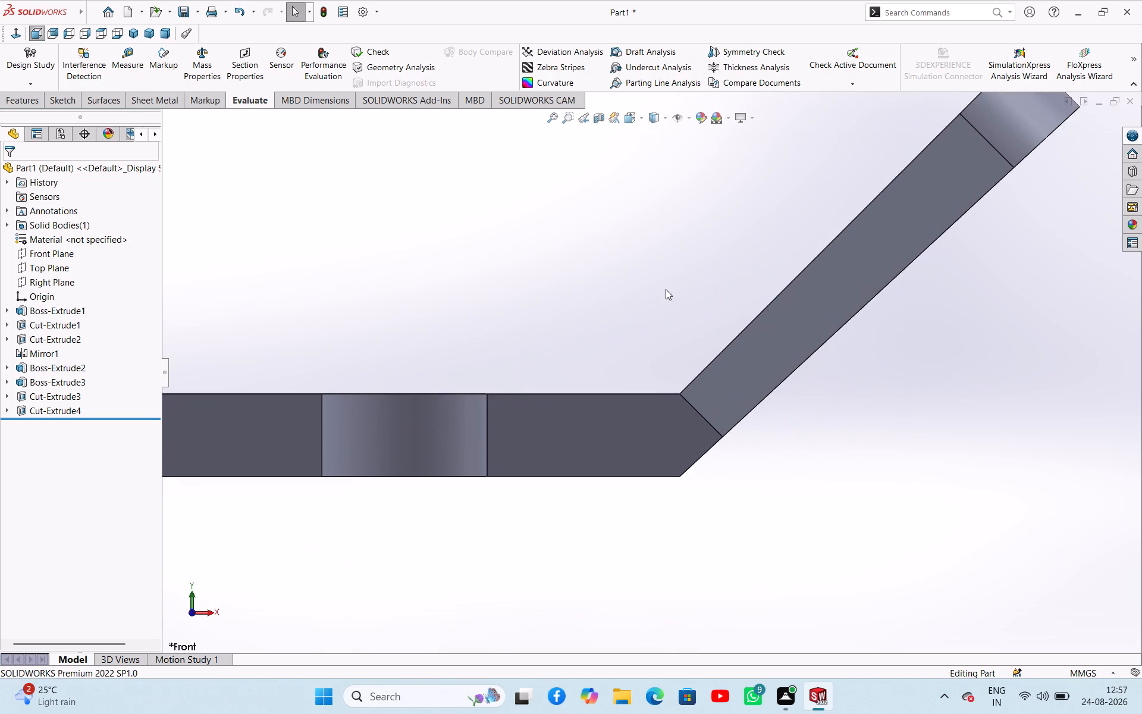
scroll(666, 289, up, 4)
scroll(744, 270, down, 1)
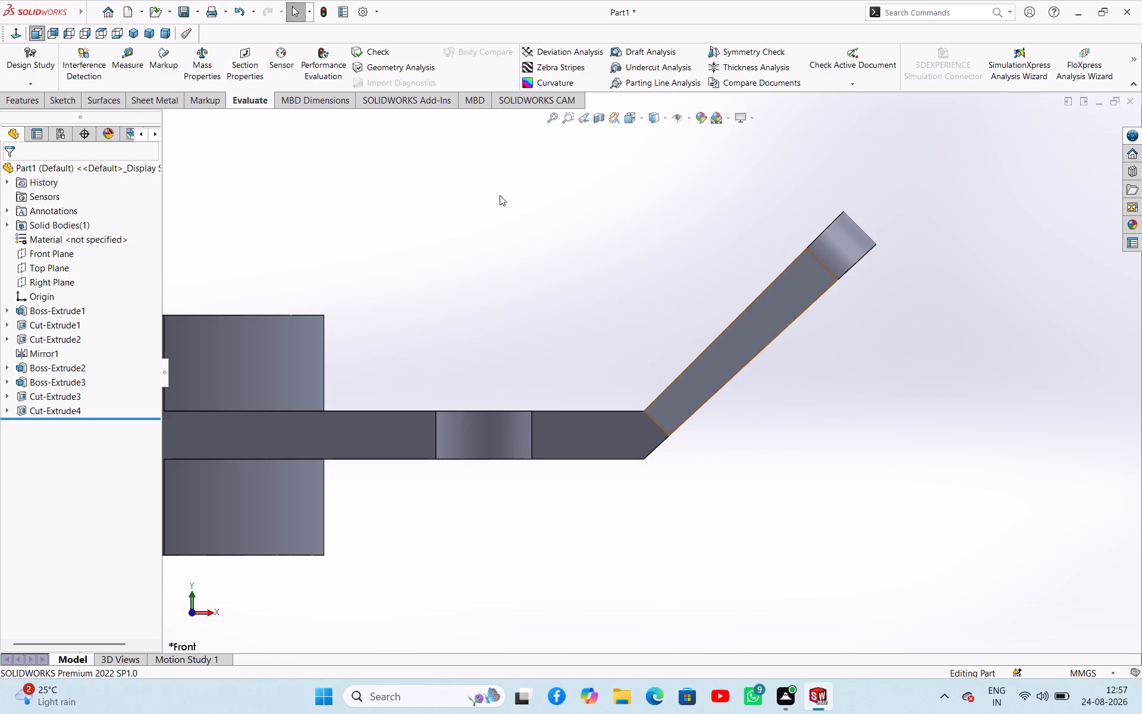
click(126, 75)
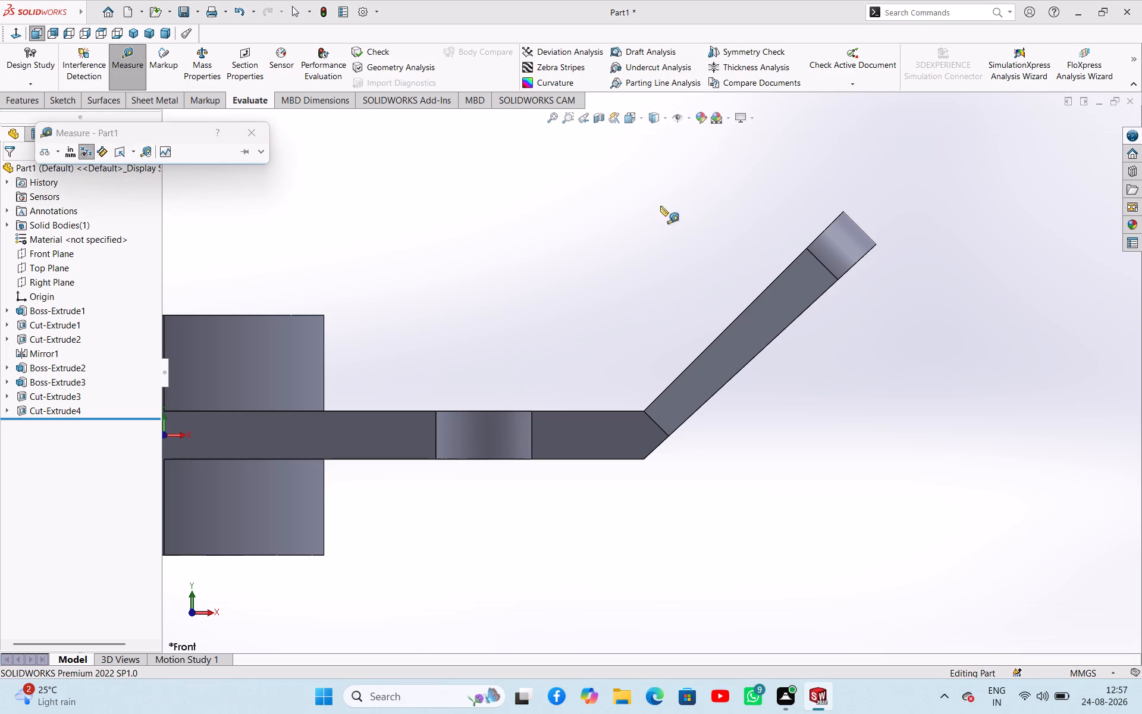
click(820, 261)
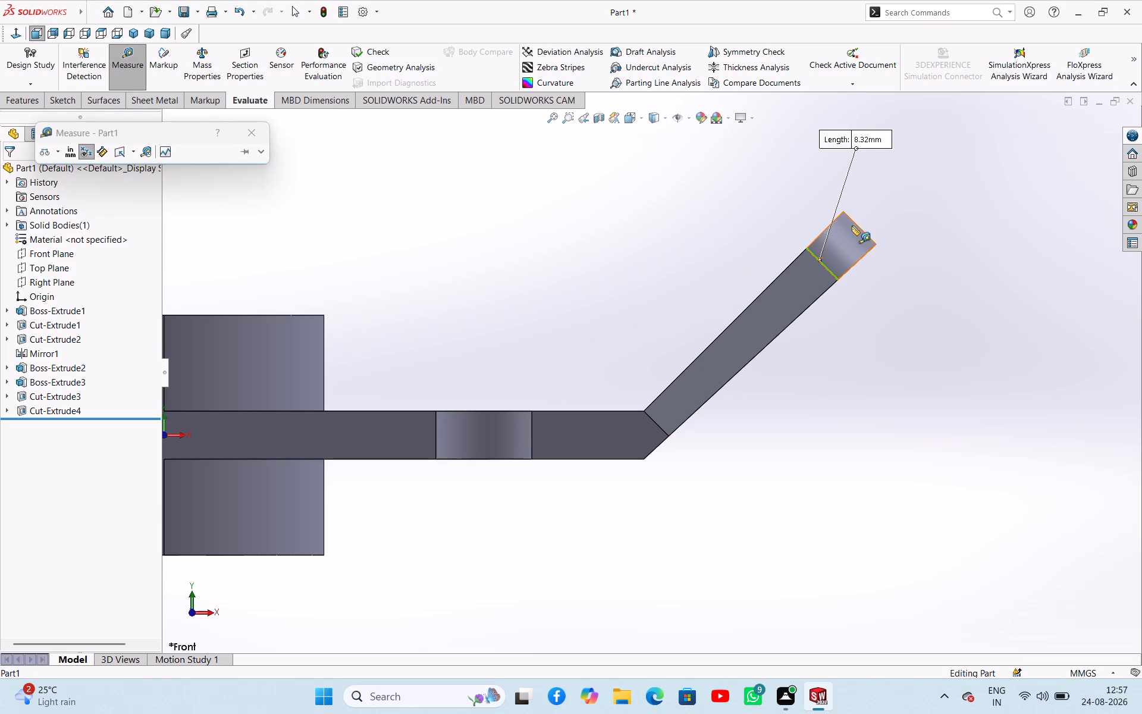
ctrl+click(876, 245)
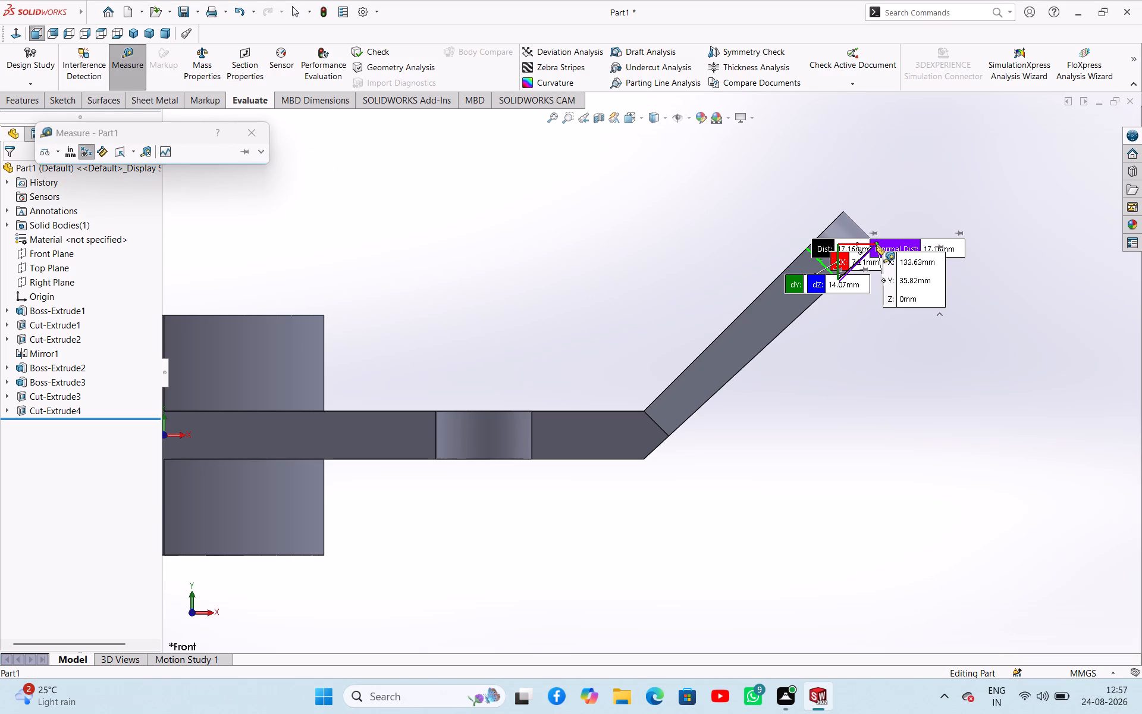
scroll(867, 270, down, 13)
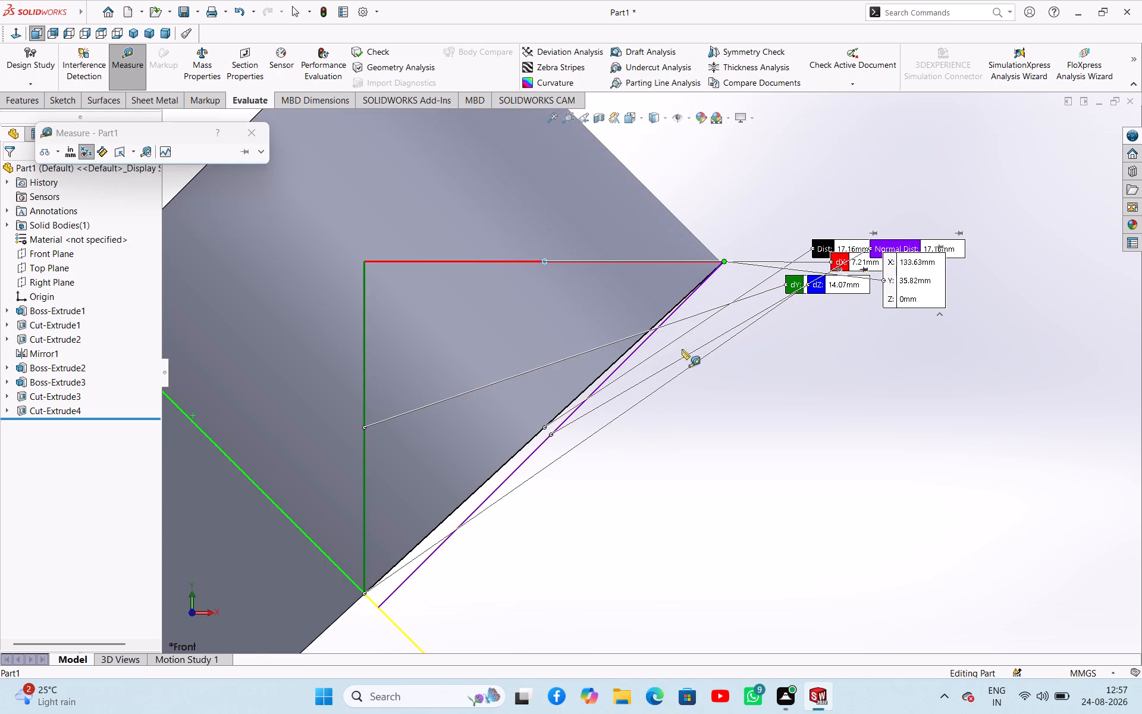
scroll(652, 384, up, 3)
scroll(608, 465, up, 2)
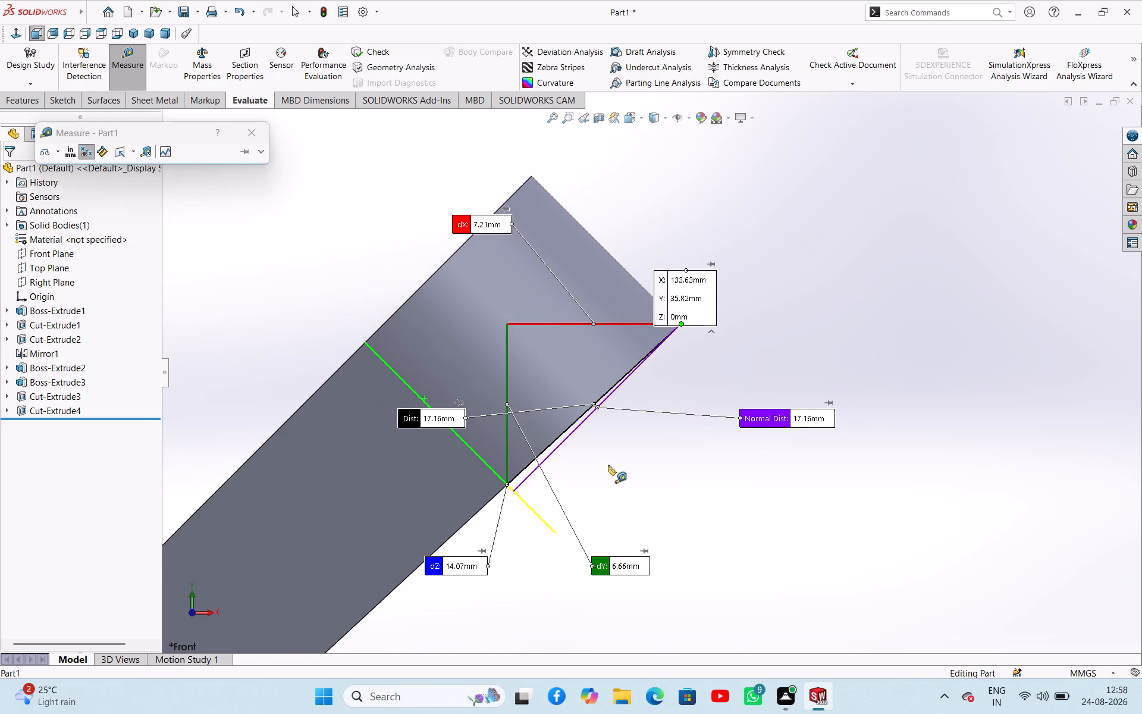
scroll(608, 465, up, 1)
scroll(616, 439, down, 1)
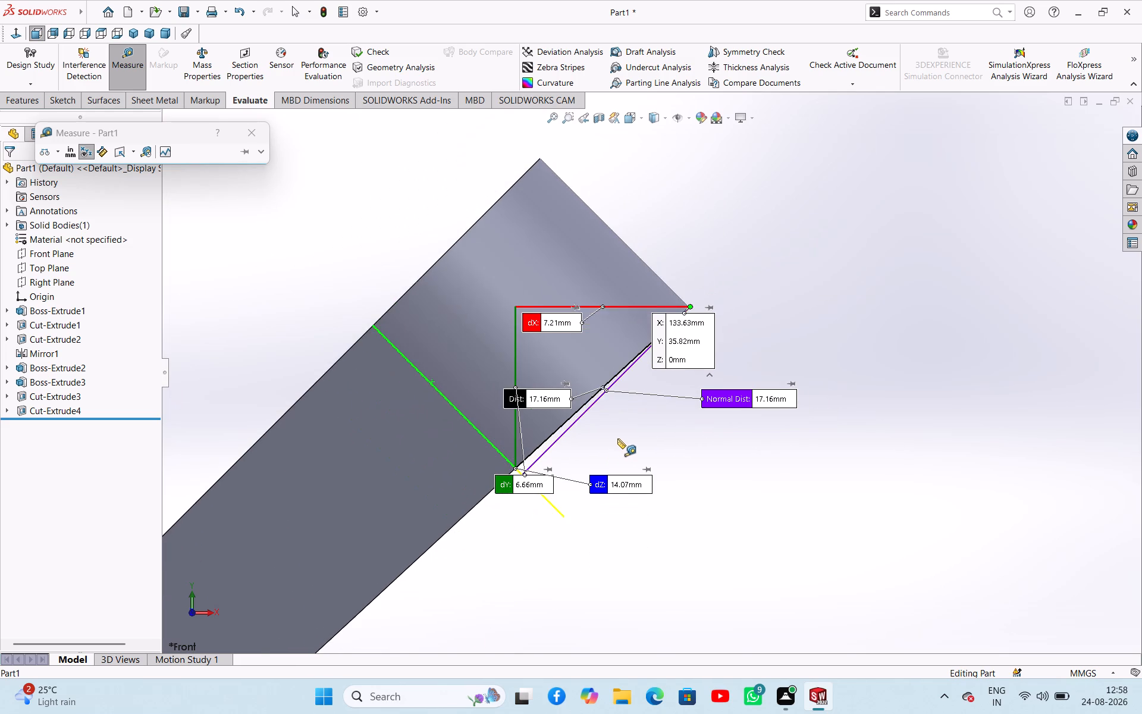
scroll(617, 439, down, 1)
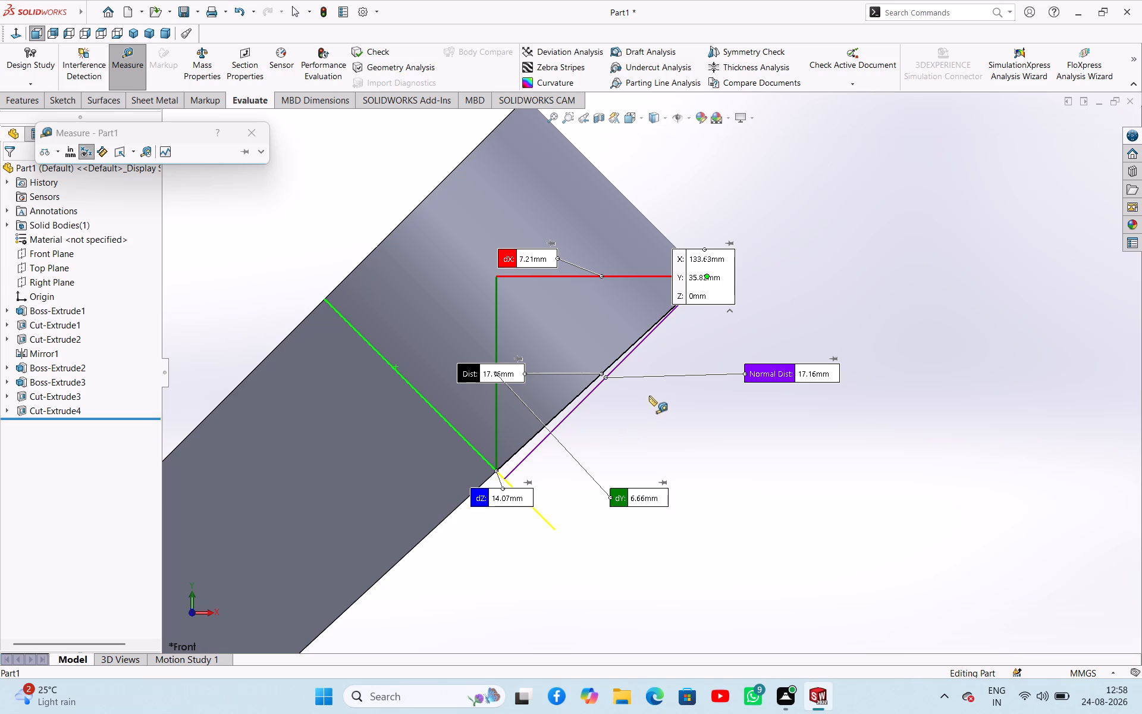
middle_drag(651, 394, 678, 429)
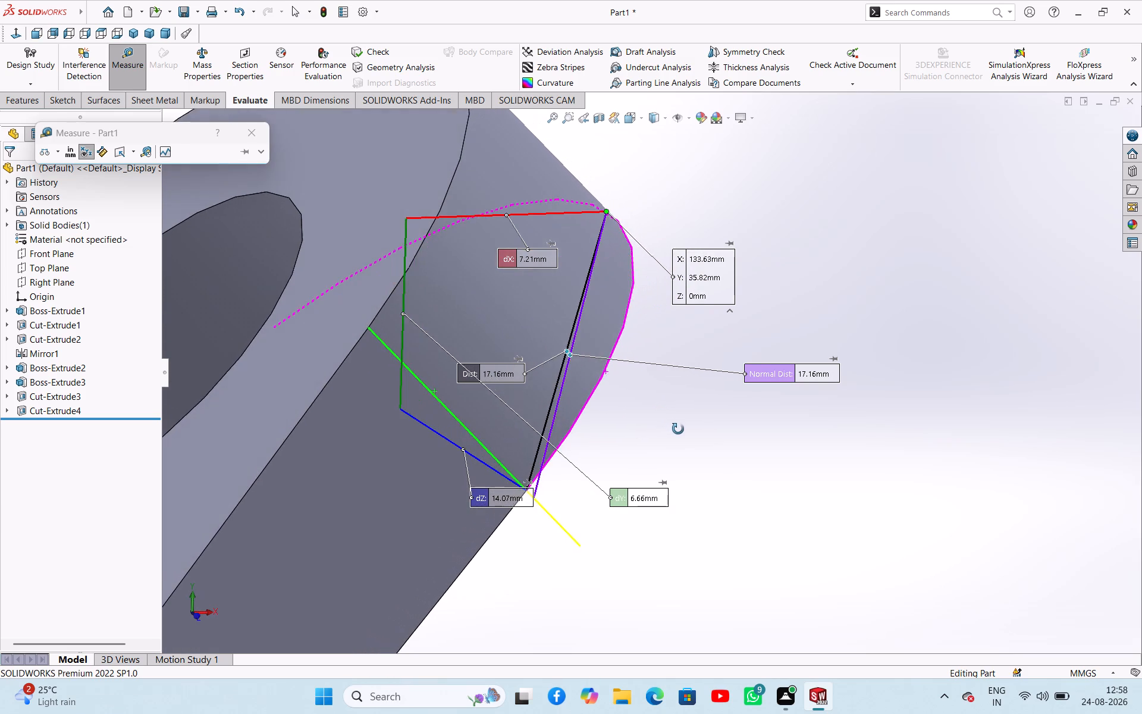
middle_drag(678, 429, 679, 430)
scroll(679, 430, down, 1)
scroll(679, 430, up, 5)
middle_drag(583, 409, 624, 422)
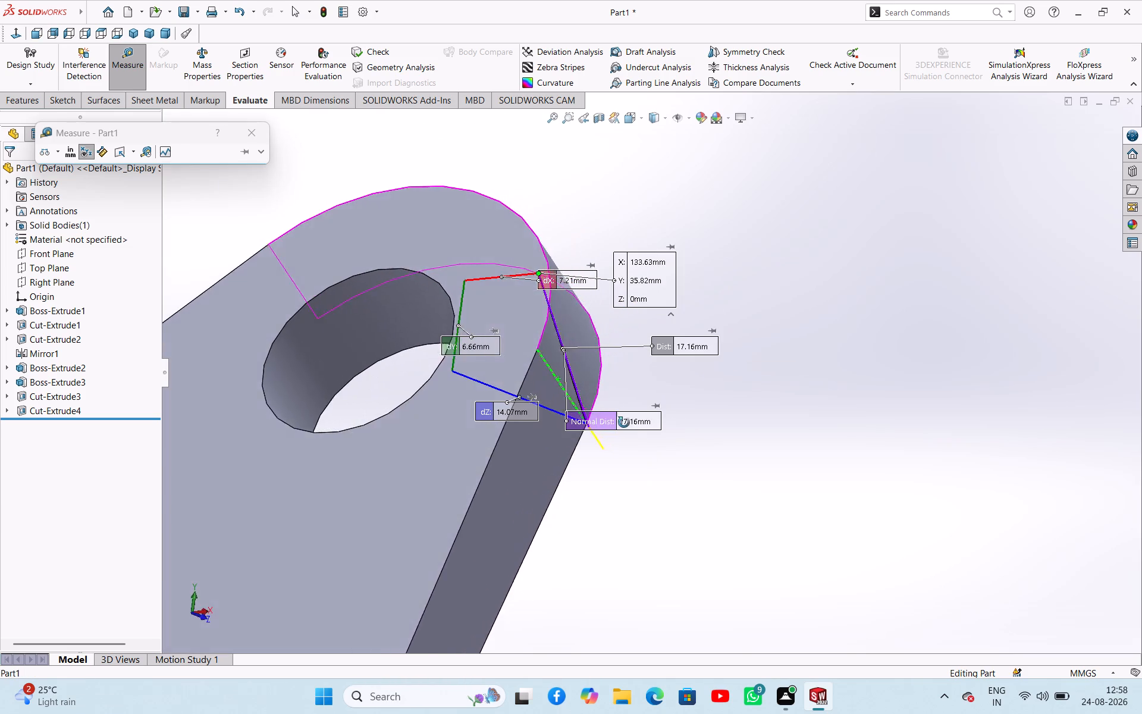
middle_drag(624, 422, 550, 418)
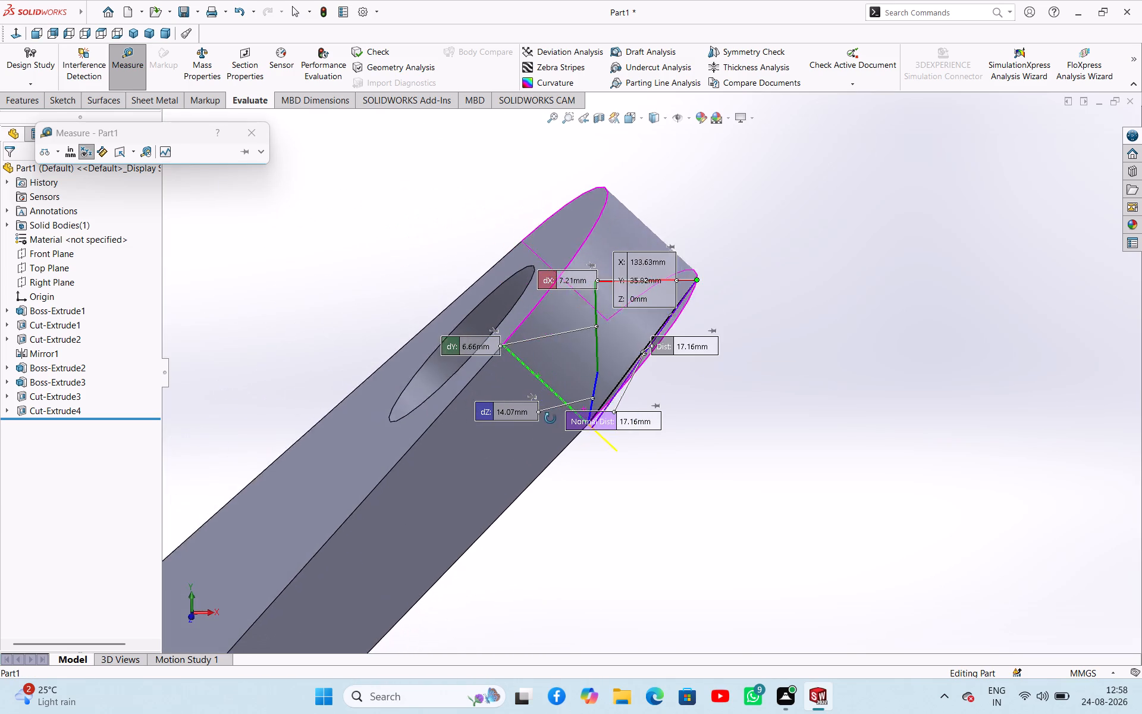
middle_drag(550, 418, 581, 452)
click(690, 469)
scroll(636, 410, up, 6)
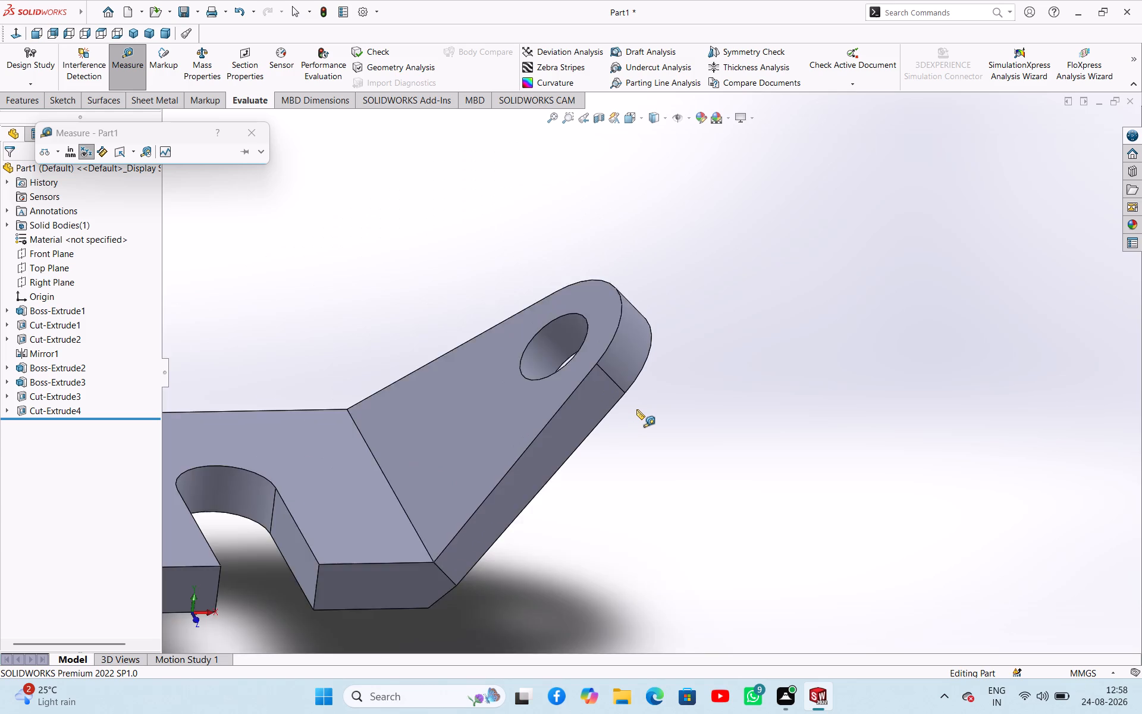
scroll(636, 409, up, 2)
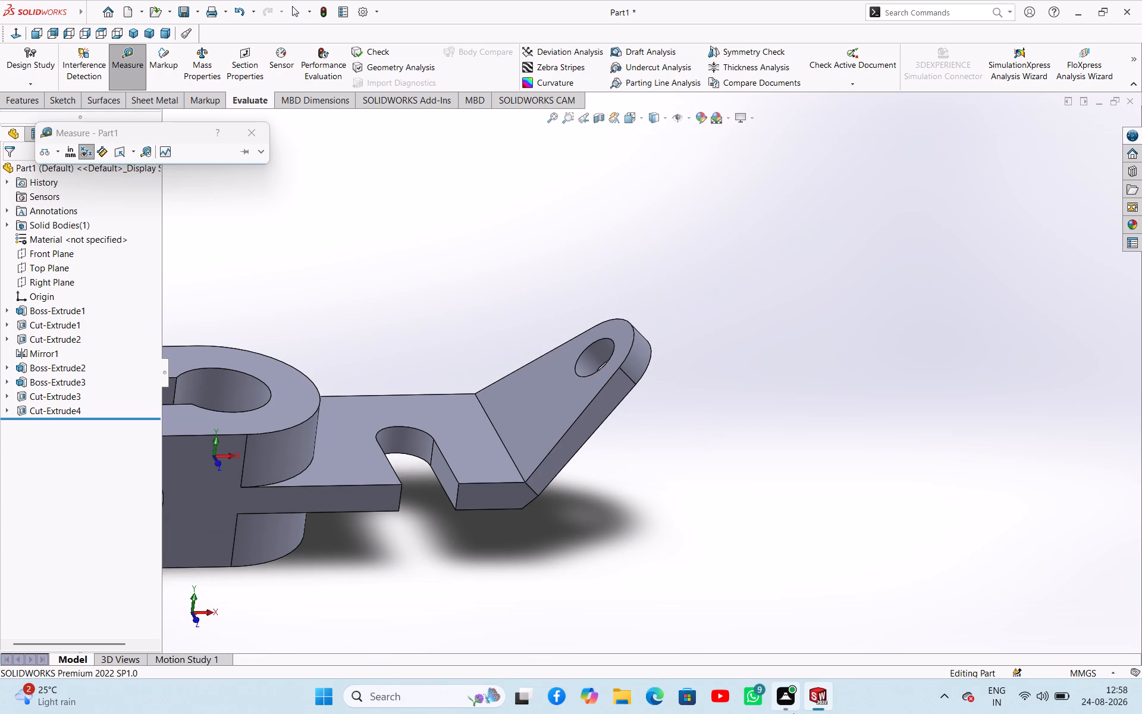
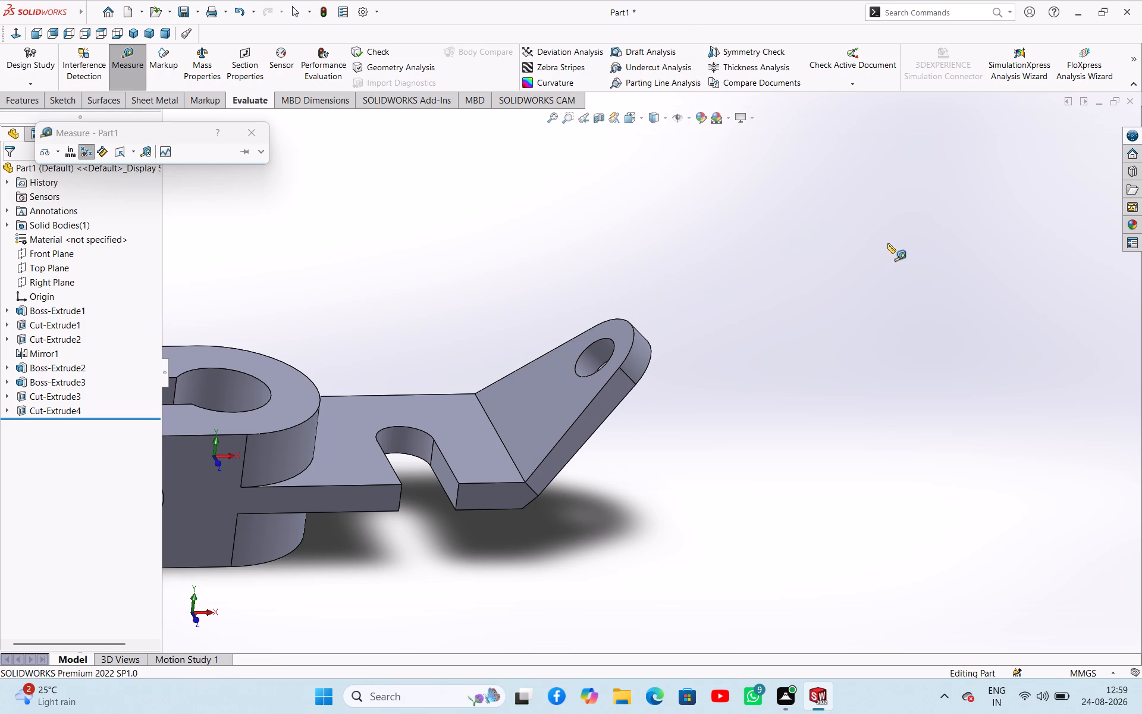
Examine the slotted tongue and the tapered bent arm with its end hole from several oblique angles.
middle_drag(880, 245, 869, 255)
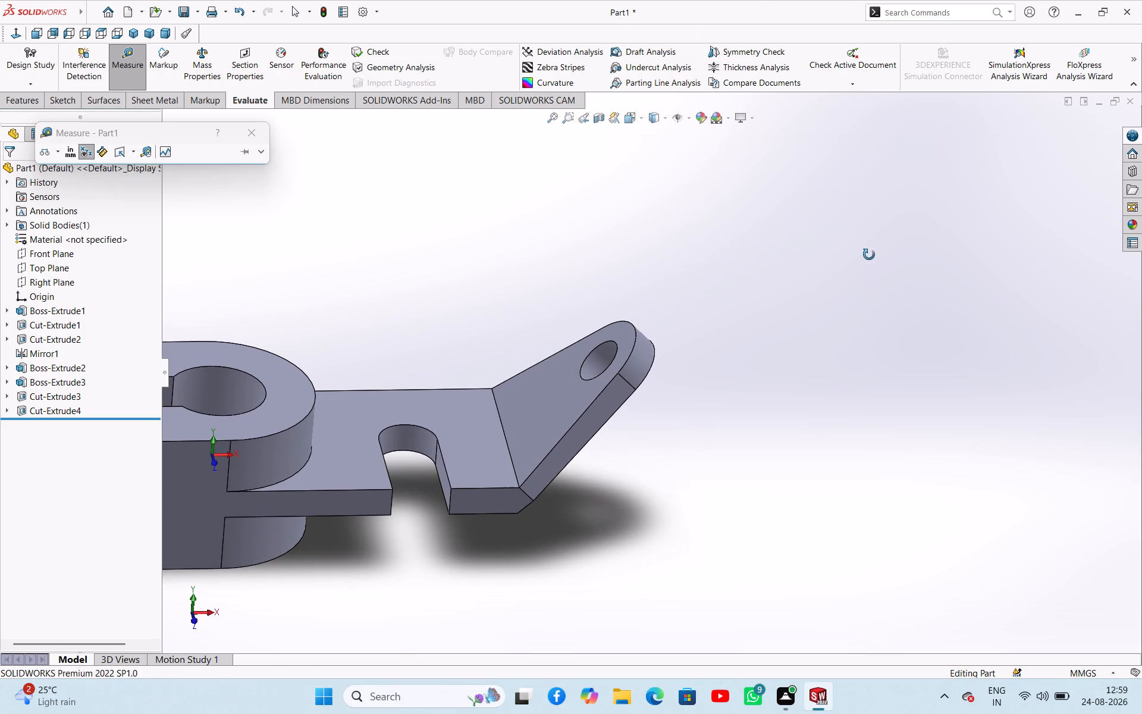
middle_drag(869, 255, 871, 255)
middle_click(876, 249)
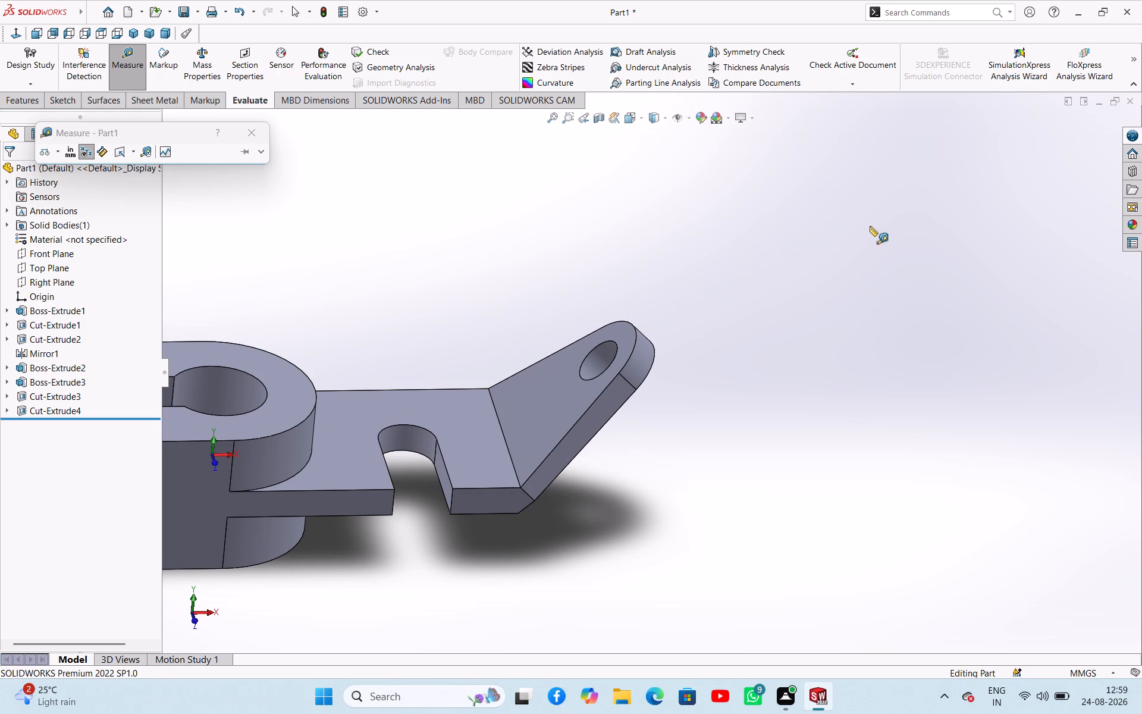
middle_drag(868, 226, 847, 224)
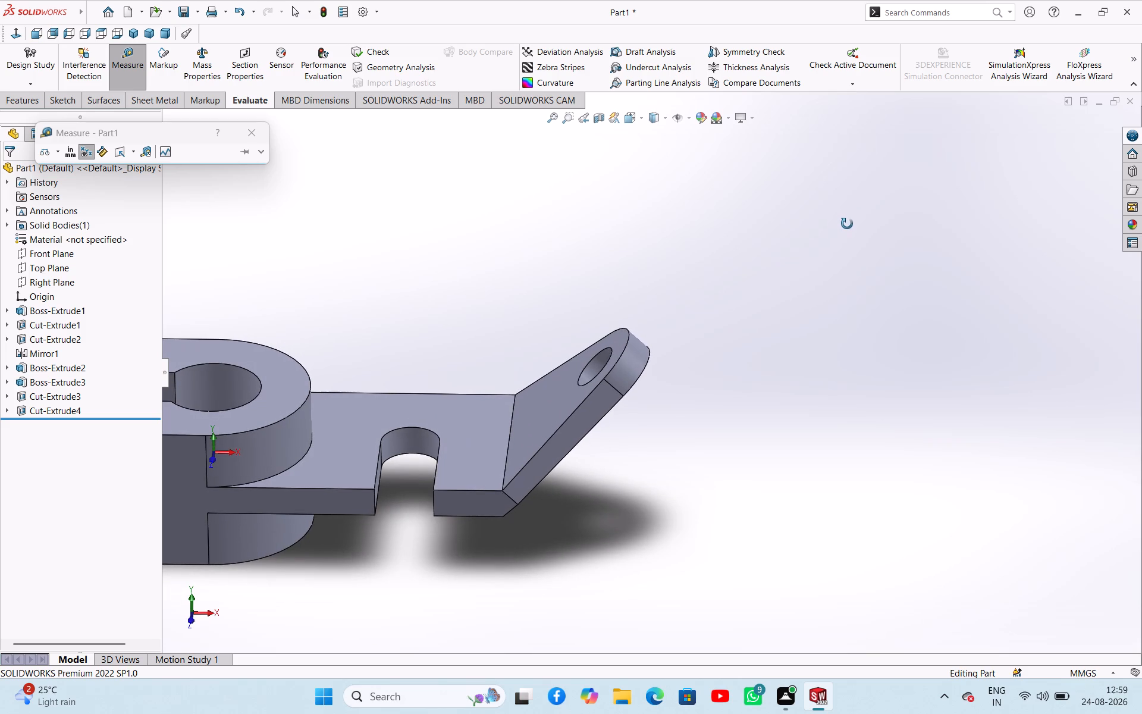
middle_drag(847, 224, 848, 224)
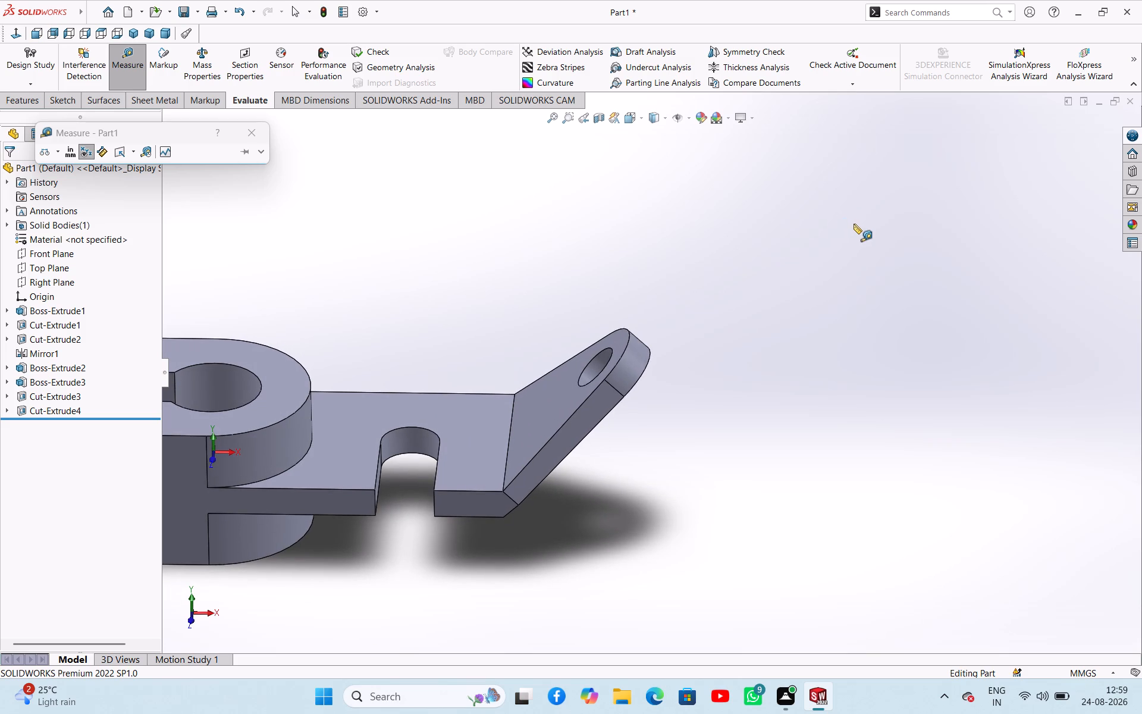
middle_drag(884, 234, 899, 244)
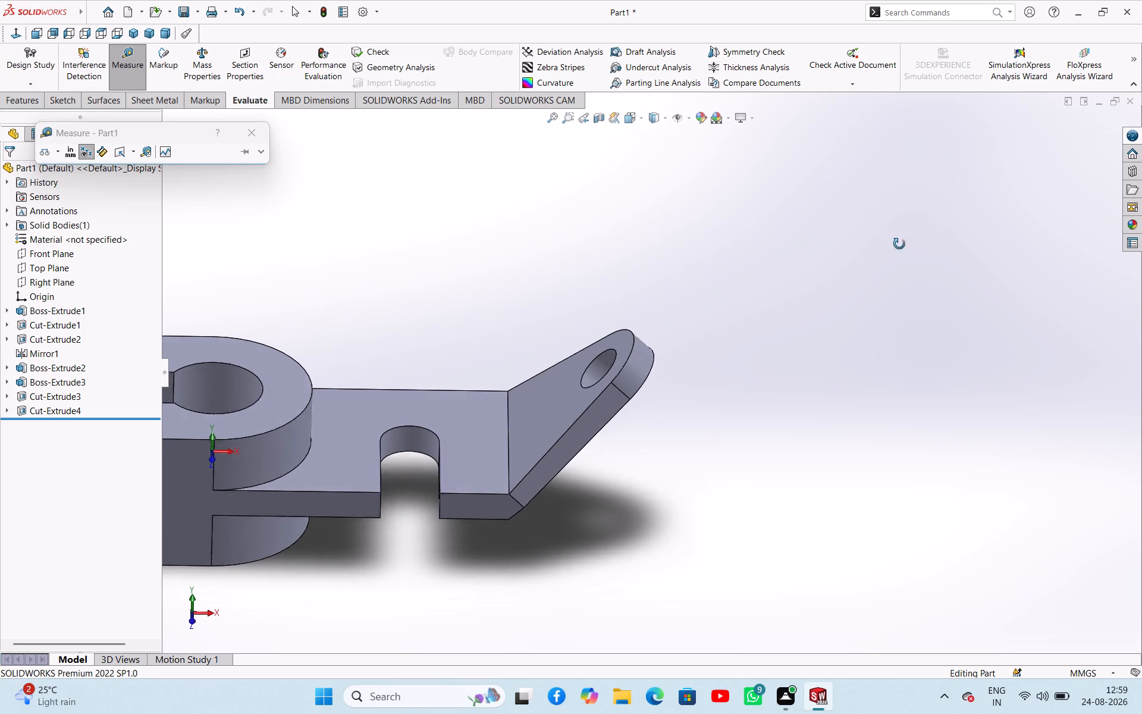
middle_drag(899, 244, 931, 261)
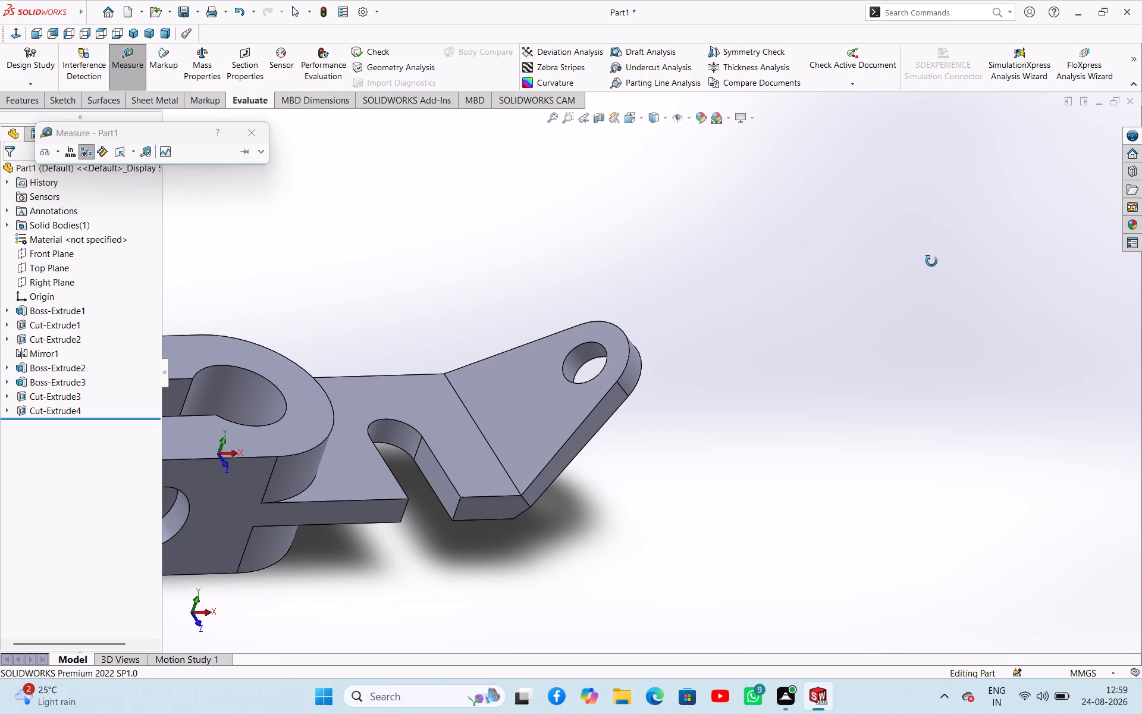
middle_drag(931, 261, 934, 271)
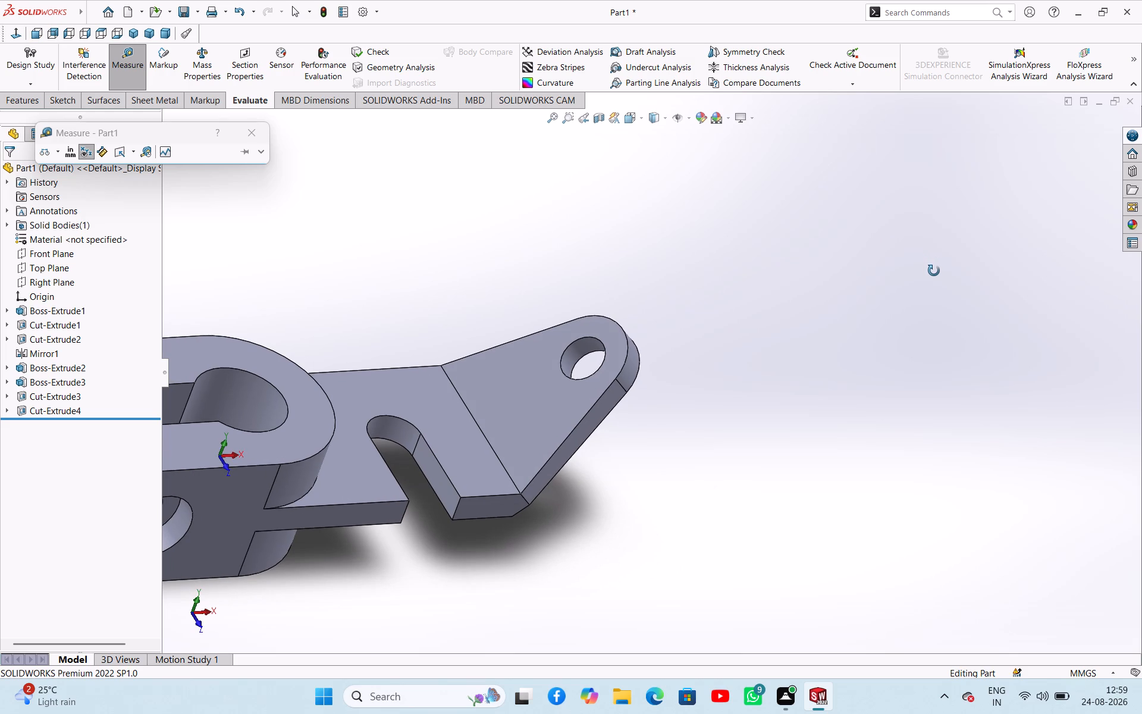
middle_drag(934, 271, 931, 276)
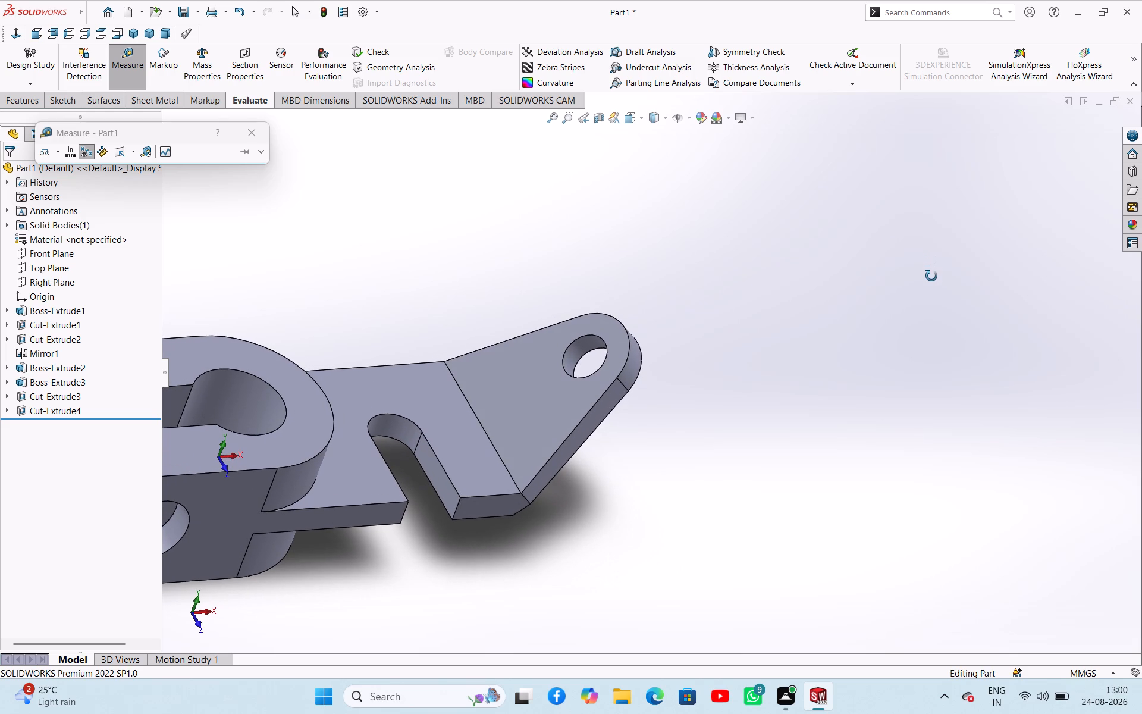
middle_drag(931, 276, 930, 272)
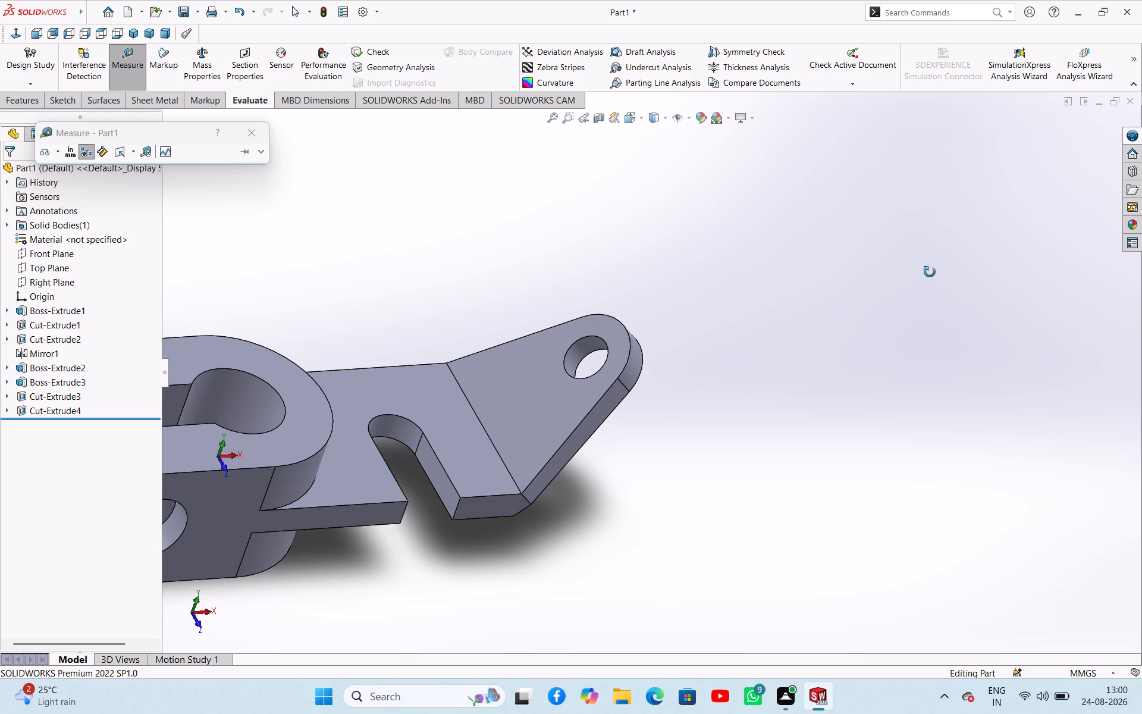
middle_drag(930, 272, 931, 271)
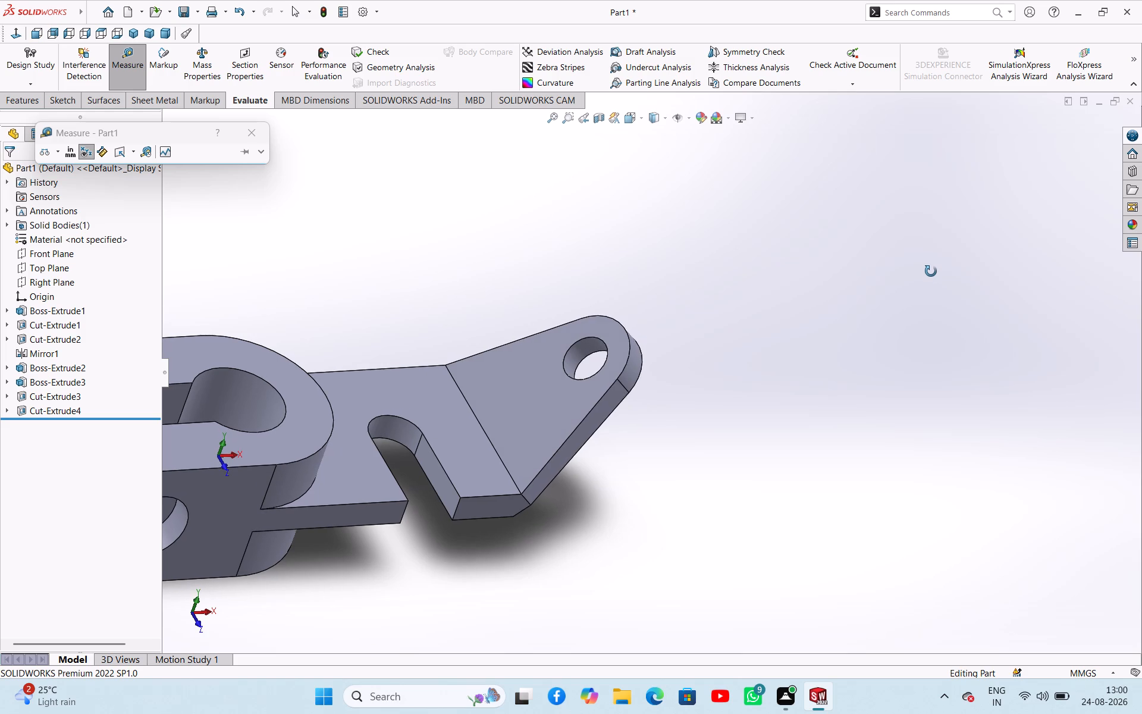
middle_drag(931, 271, 936, 281)
scroll(937, 280, up, 1)
scroll(938, 280, down, 1)
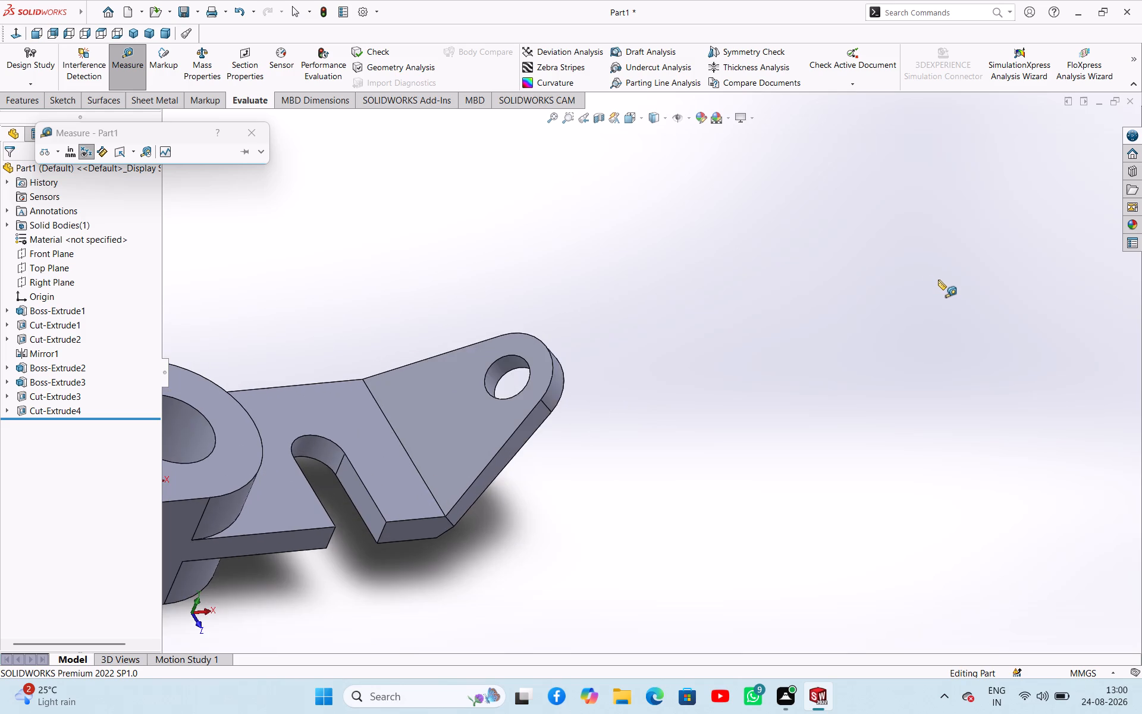
scroll(938, 280, up, 1)
scroll(938, 279, down, 1)
scroll(939, 277, up, 1)
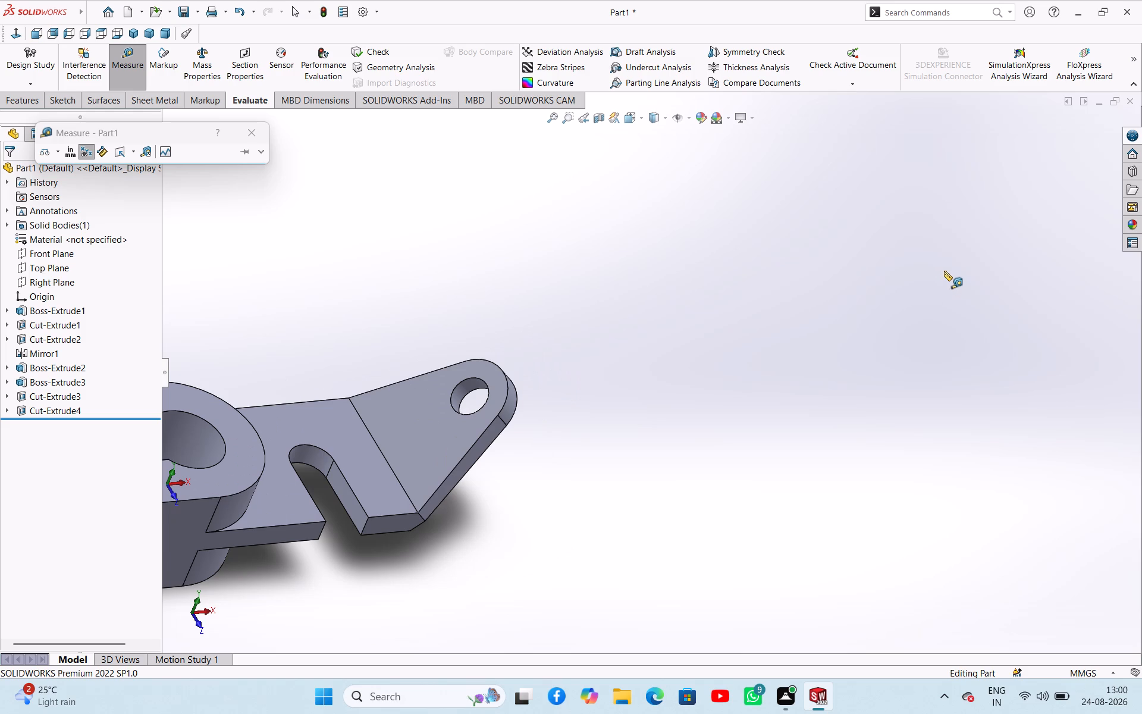
middle_drag(940, 272, 955, 284)
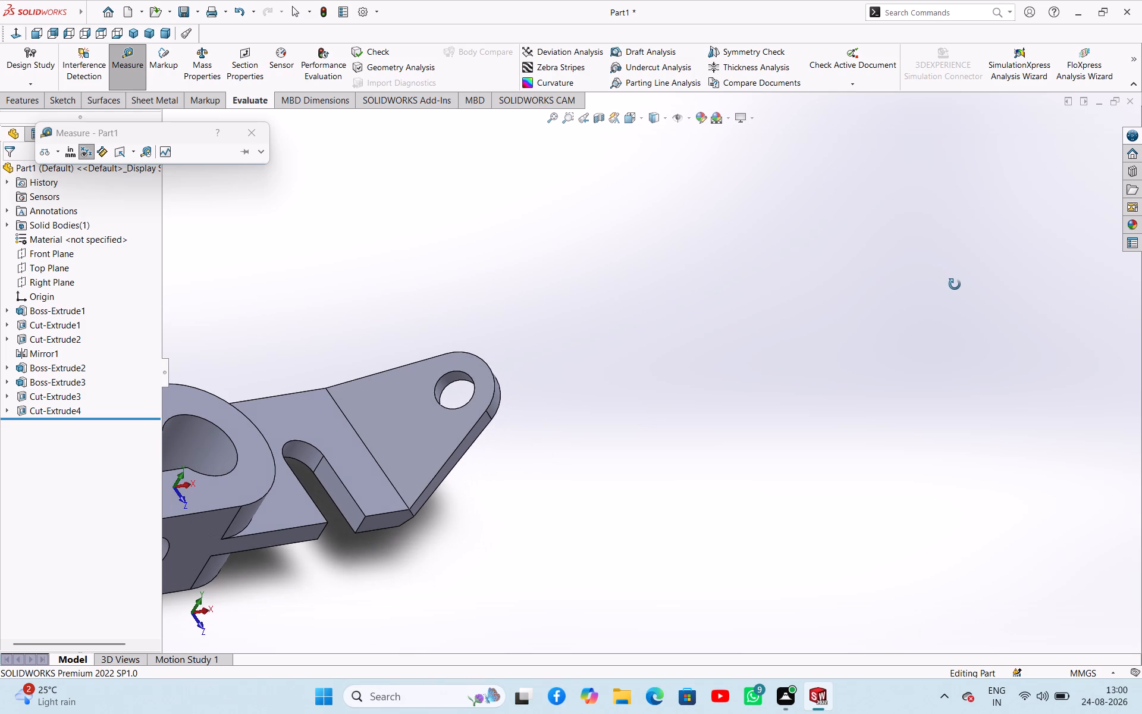
middle_drag(955, 284, 958, 290)
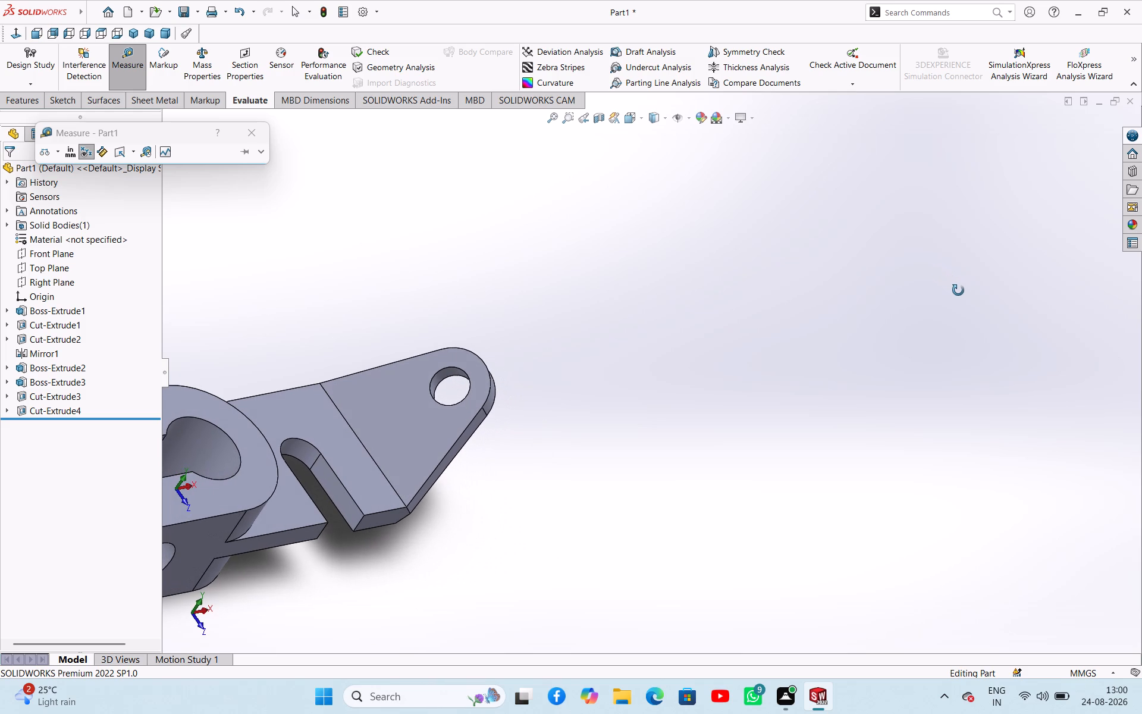
middle_drag(958, 290, 971, 291)
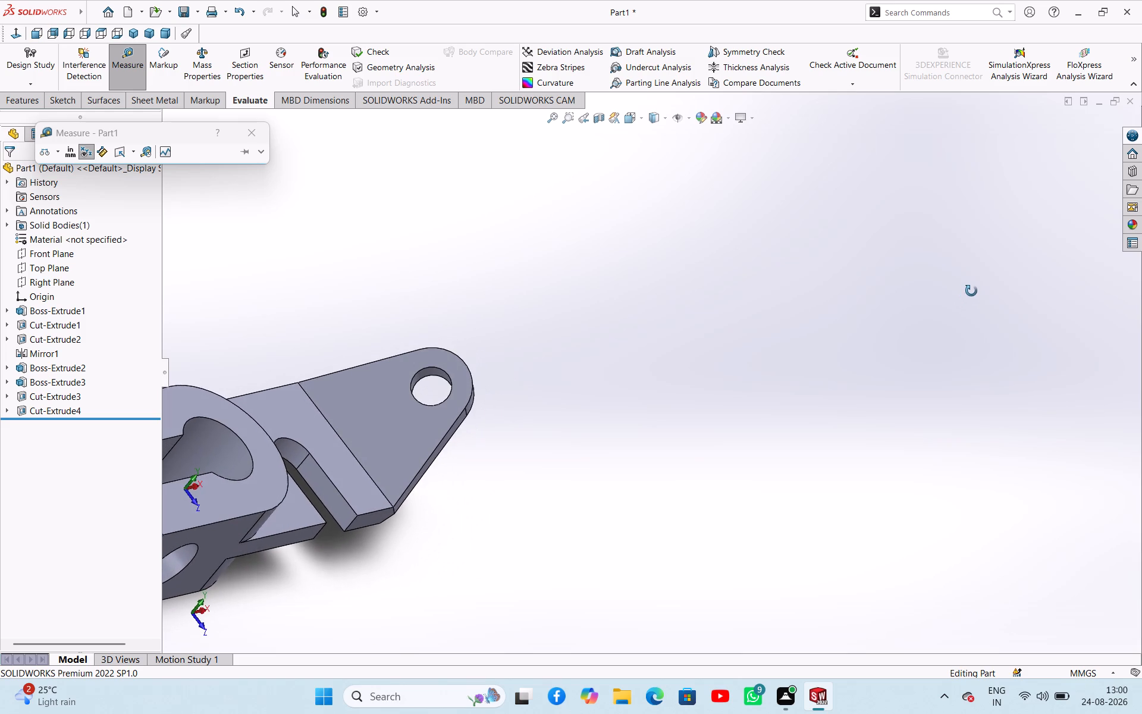
middle_drag(971, 291, 977, 287)
Examine the whole part from the front, above and the arm end, including the clevis legs, cross holes, slotted tongue and bent arm.
scroll(977, 288, up, 1)
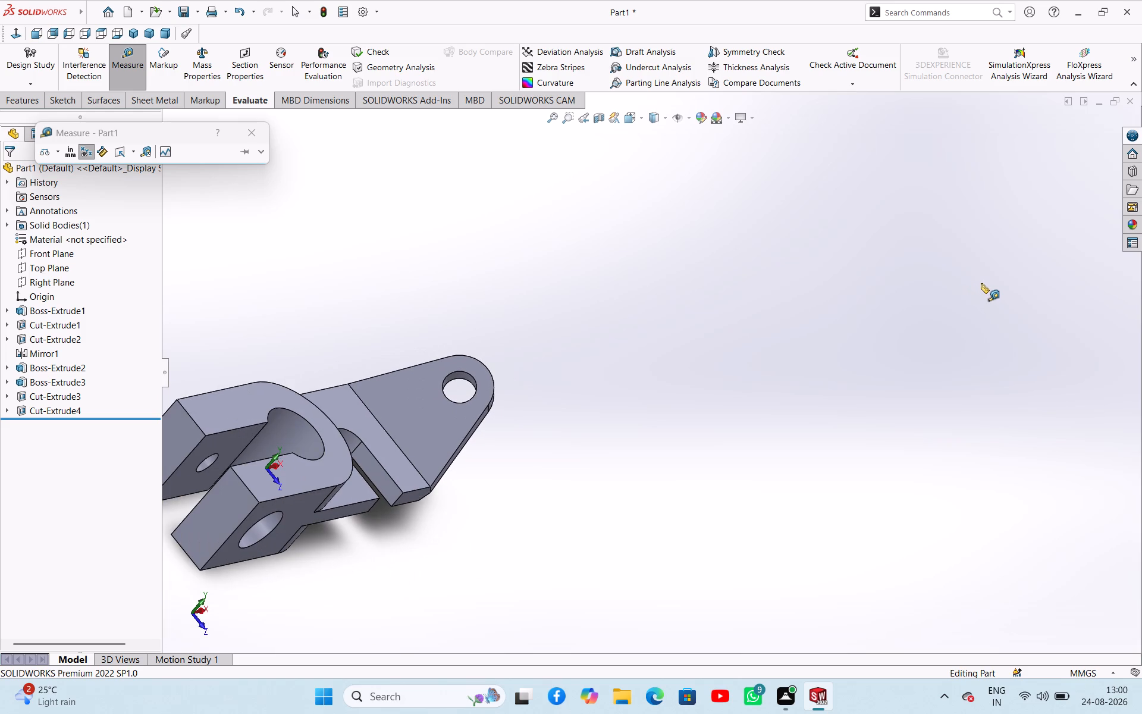
scroll(981, 283, up, 4)
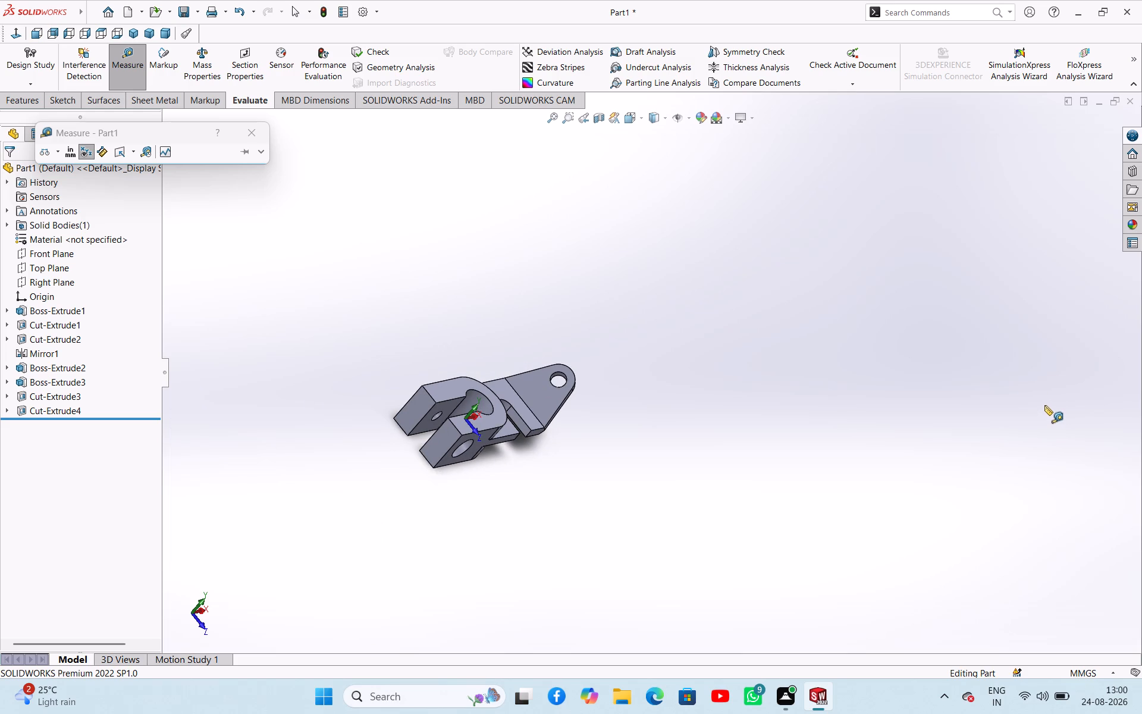
middle_drag(1045, 389, 993, 378)
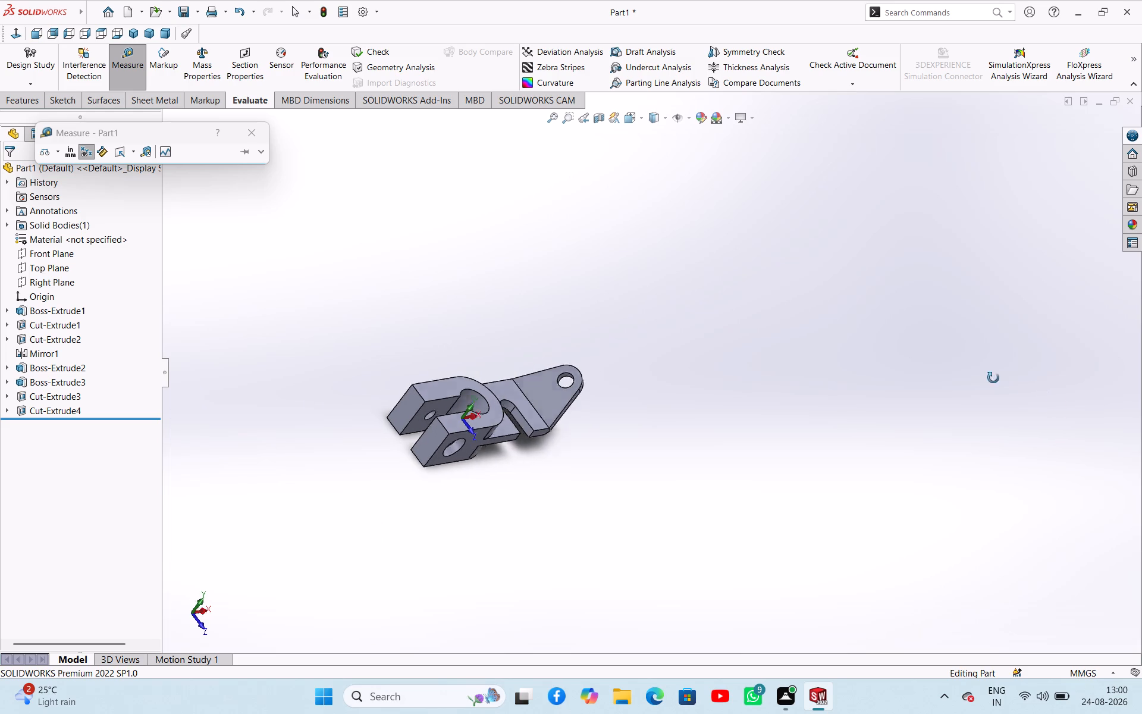
middle_drag(993, 378, 991, 364)
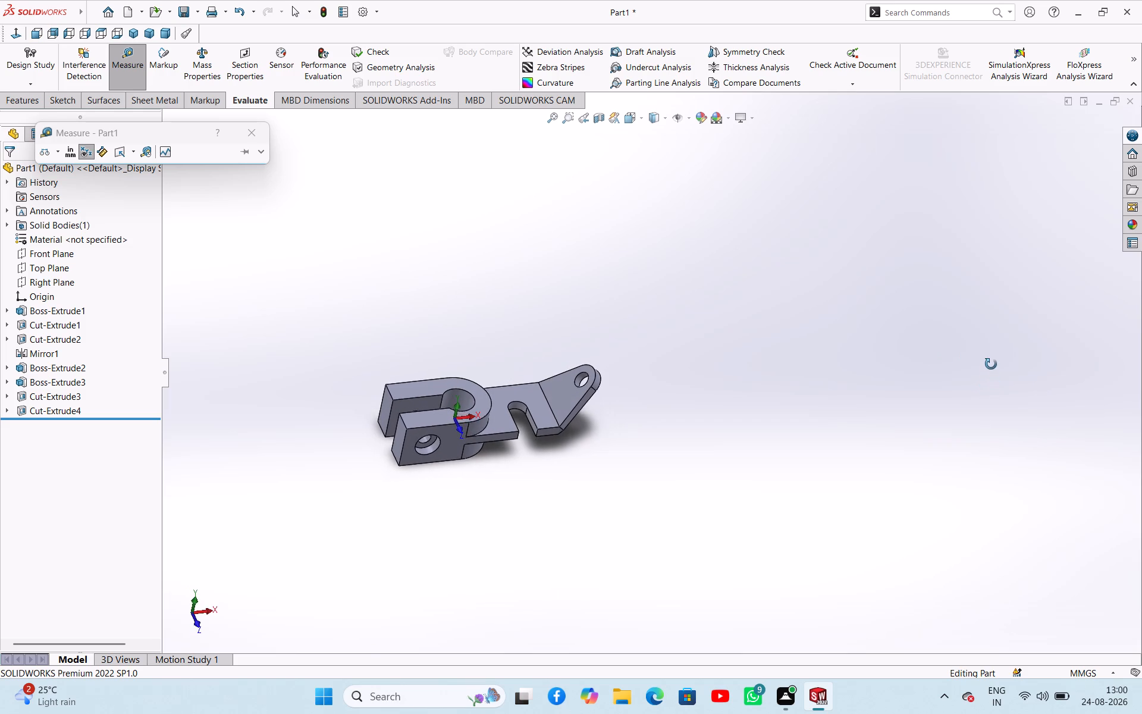
middle_drag(991, 364, 993, 376)
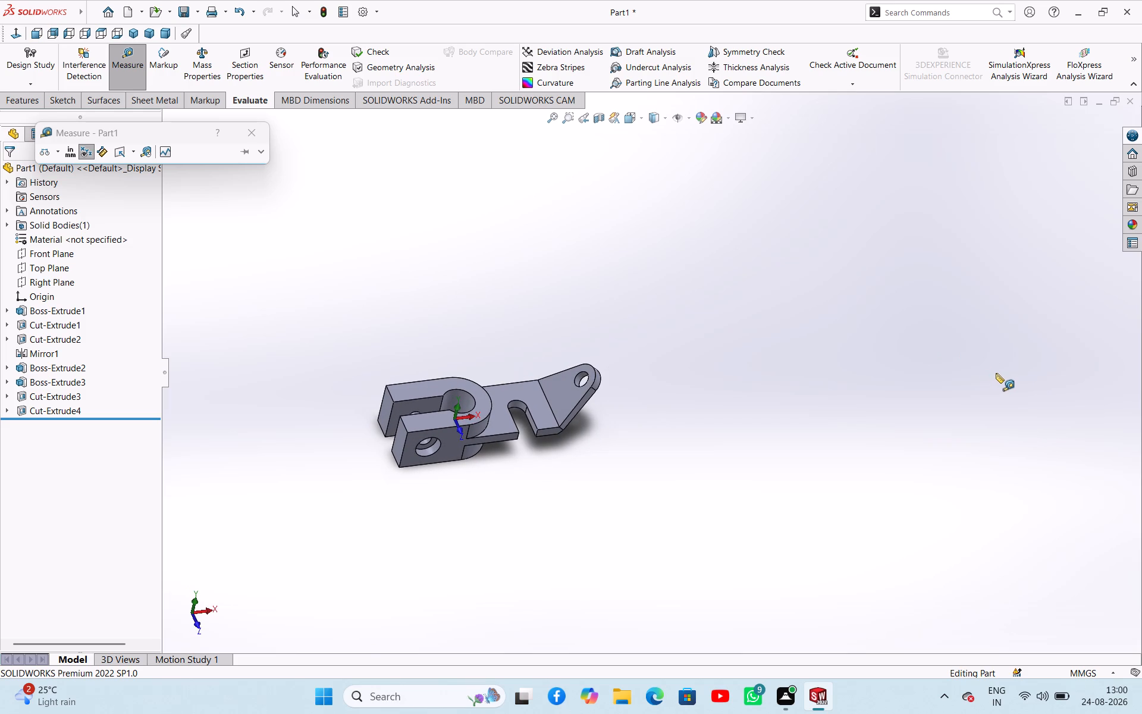
middle_drag(996, 373, 992, 353)
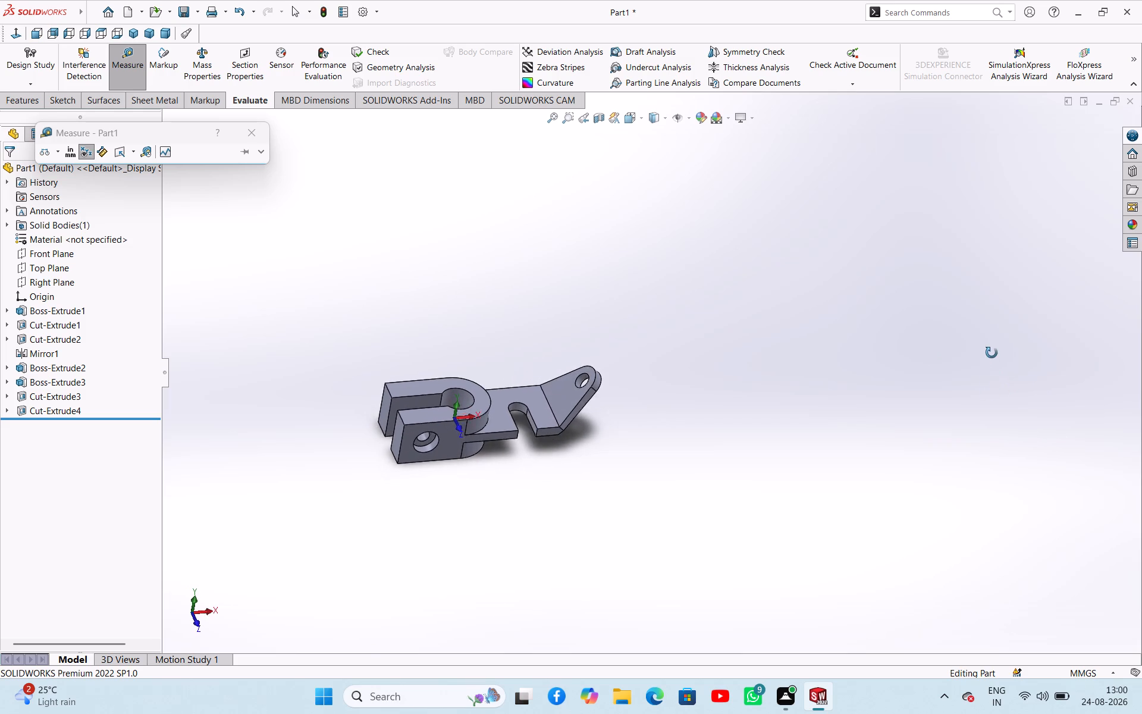
middle_drag(992, 353, 983, 415)
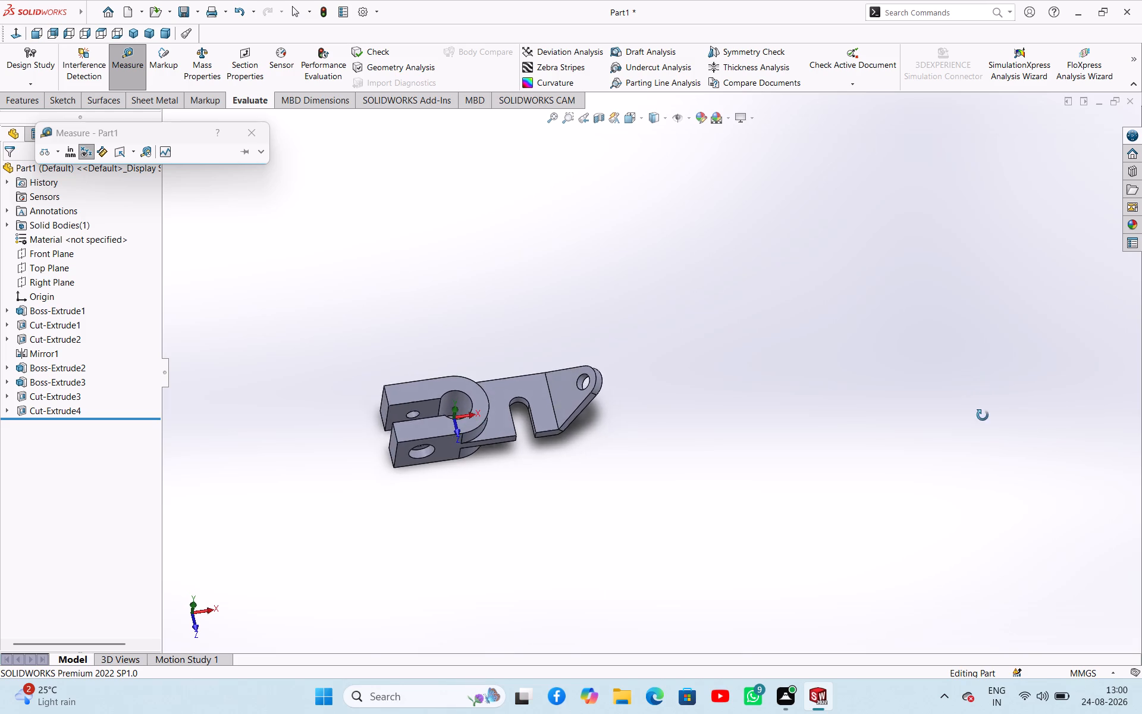
middle_drag(983, 415, 984, 396)
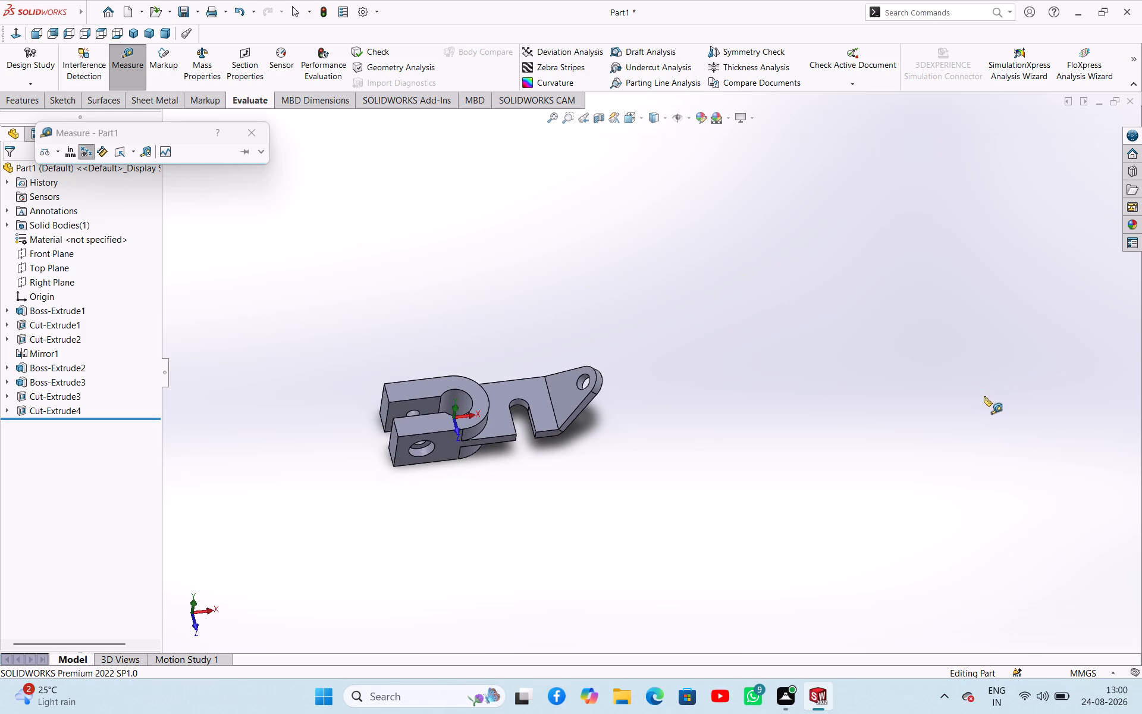
middle_drag(984, 396, 989, 421)
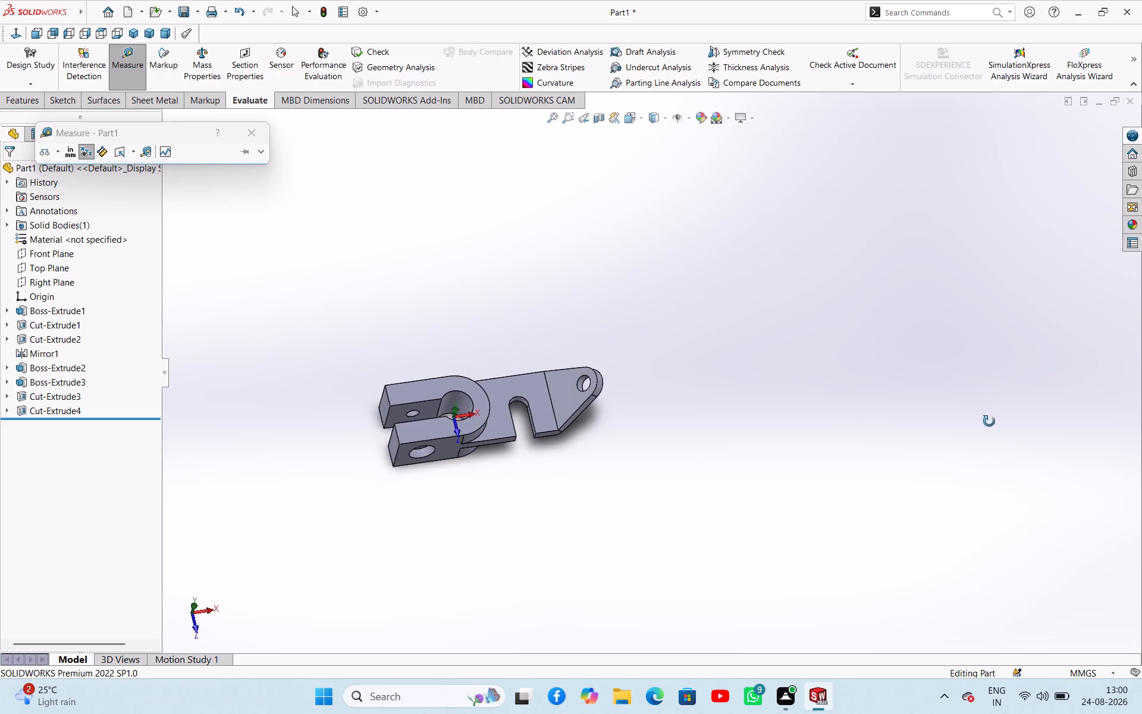
middle_drag(989, 421, 996, 403)
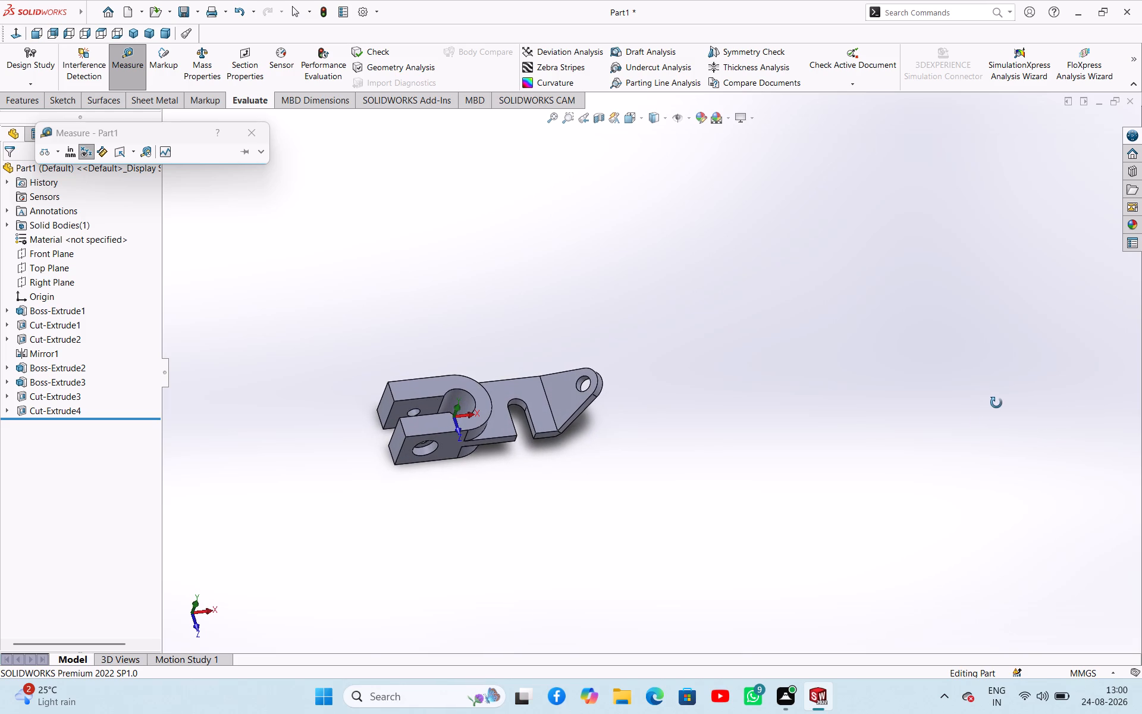
middle_drag(996, 403, 998, 400)
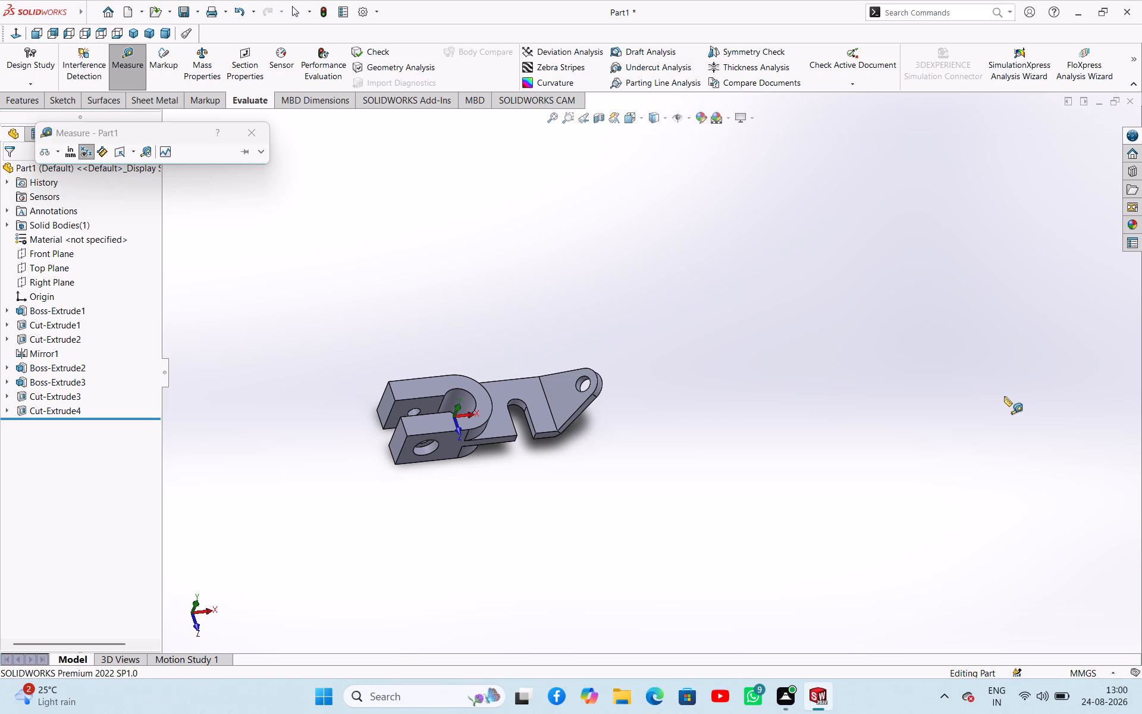
middle_drag(1005, 394, 990, 390)
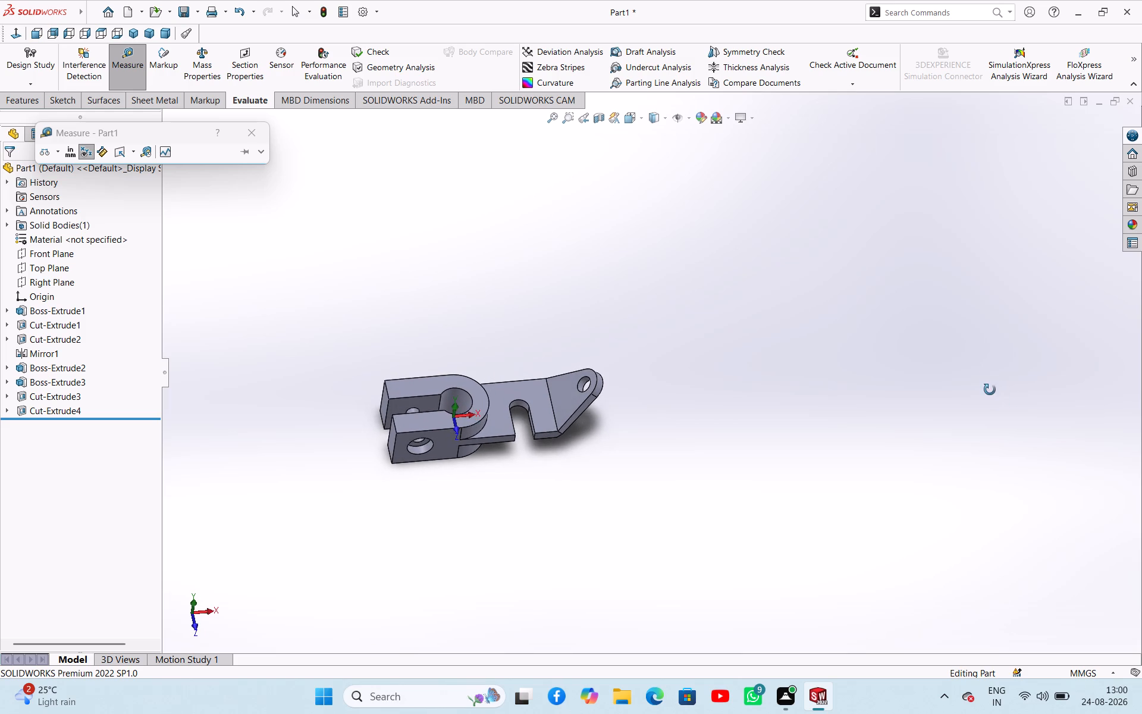
middle_drag(990, 390, 990, 402)
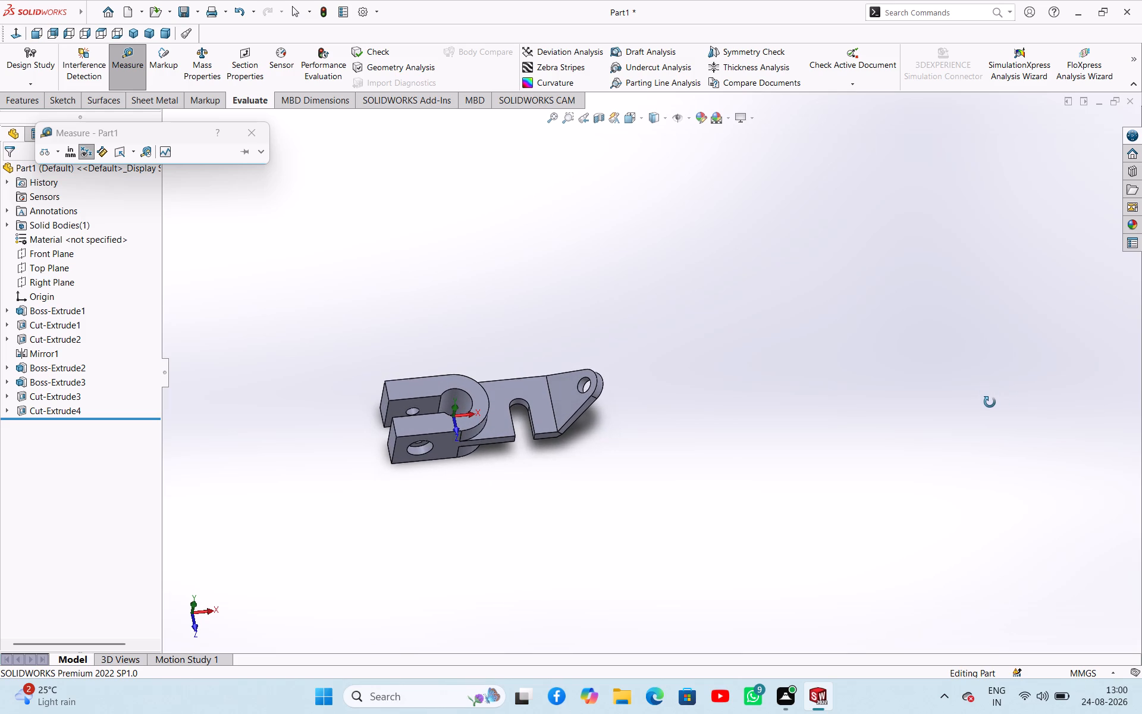
middle_drag(990, 402, 990, 403)
middle_drag(990, 403, 976, 350)
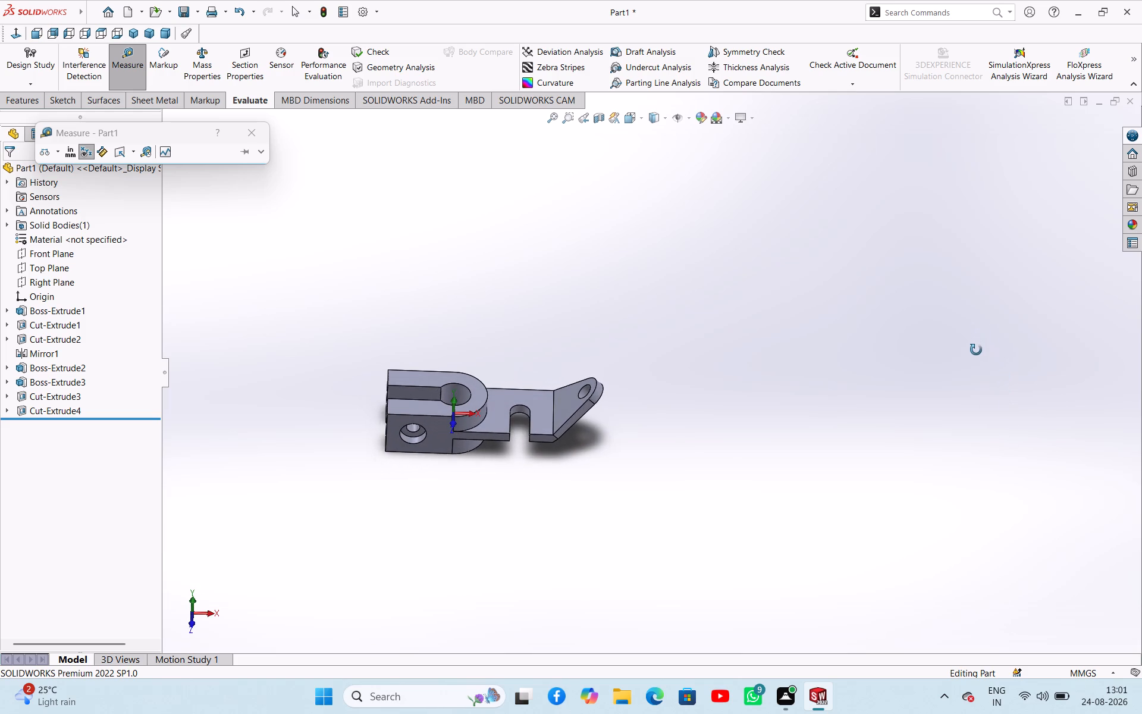
middle_drag(976, 350, 976, 351)
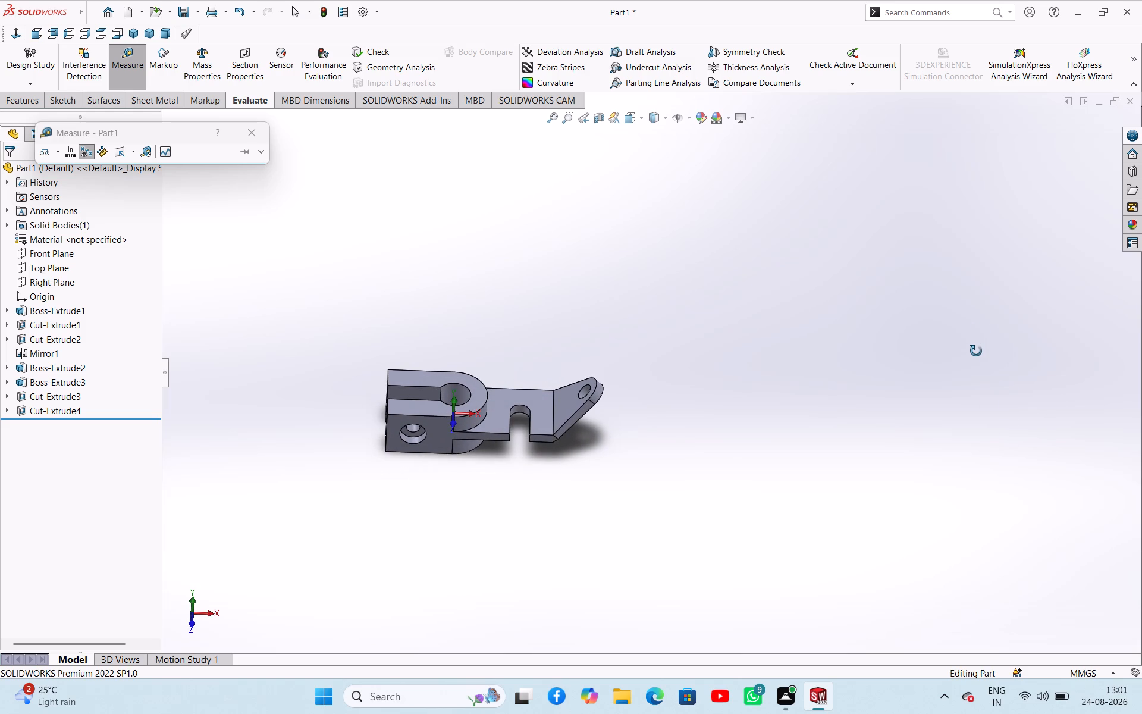
middle_drag(976, 351, 974, 386)
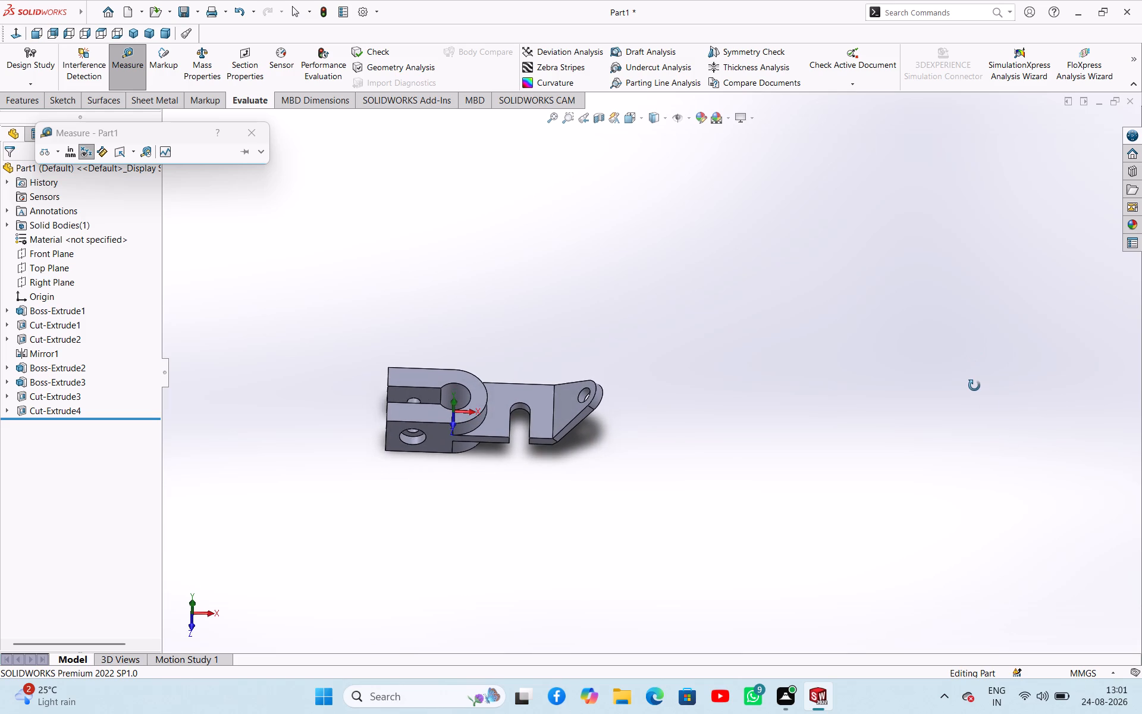
middle_drag(974, 386, 976, 380)
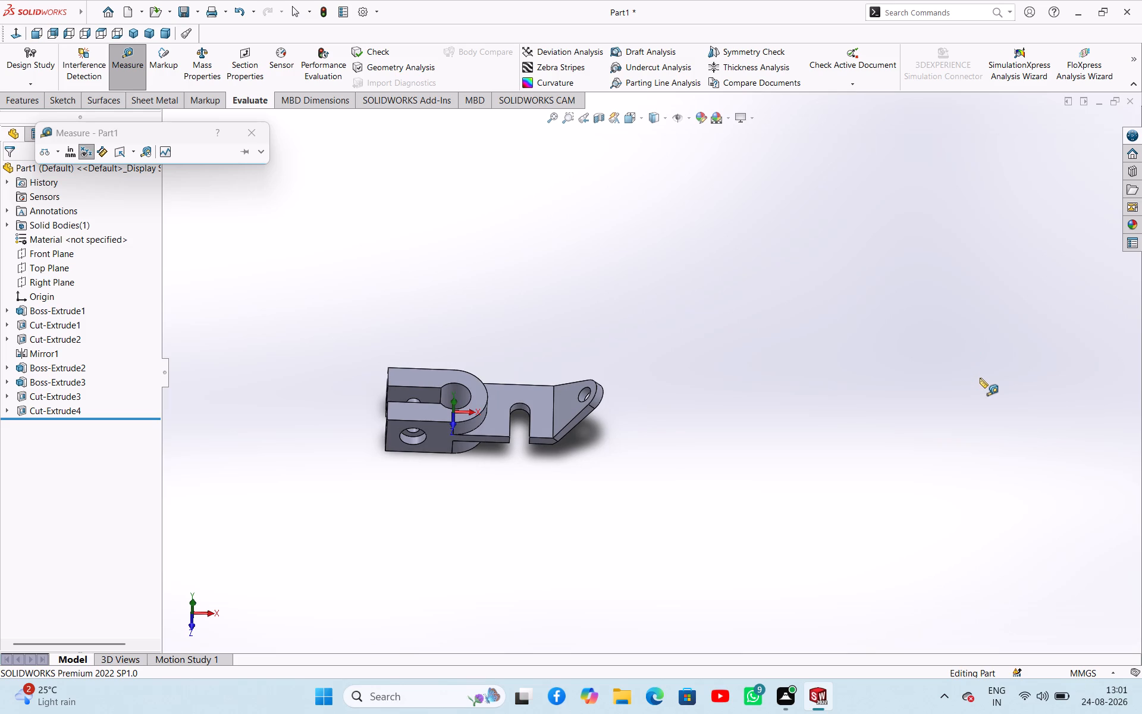
middle_drag(980, 378, 846, 377)
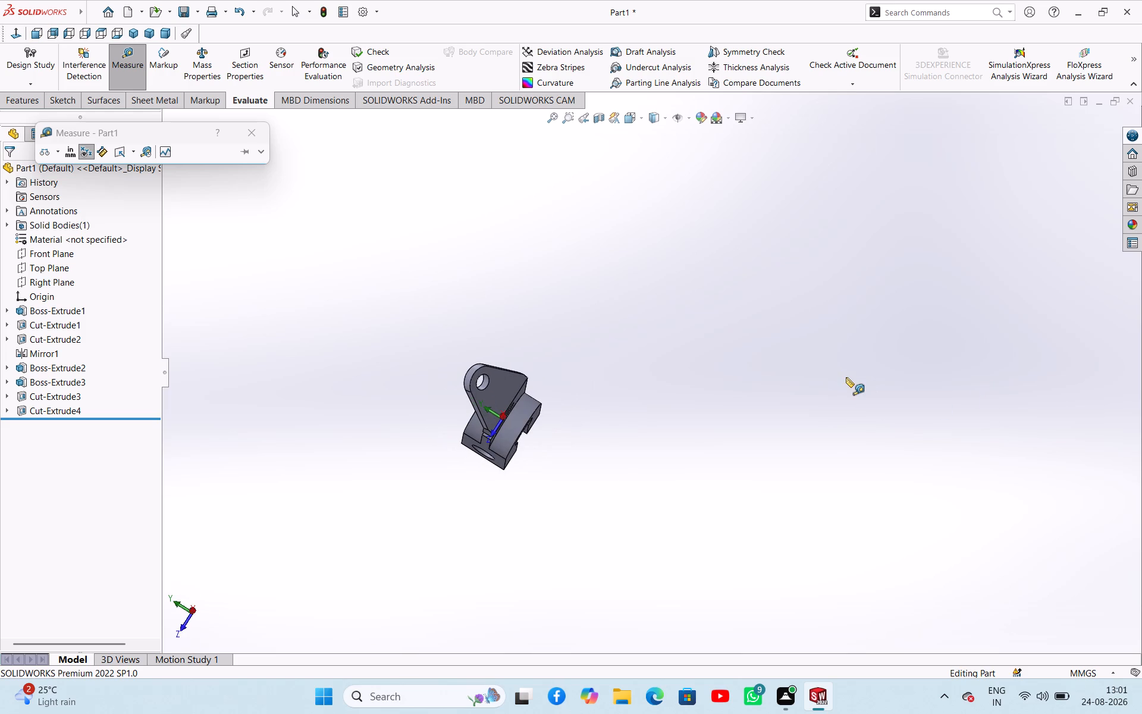
middle_drag(846, 377, 854, 381)
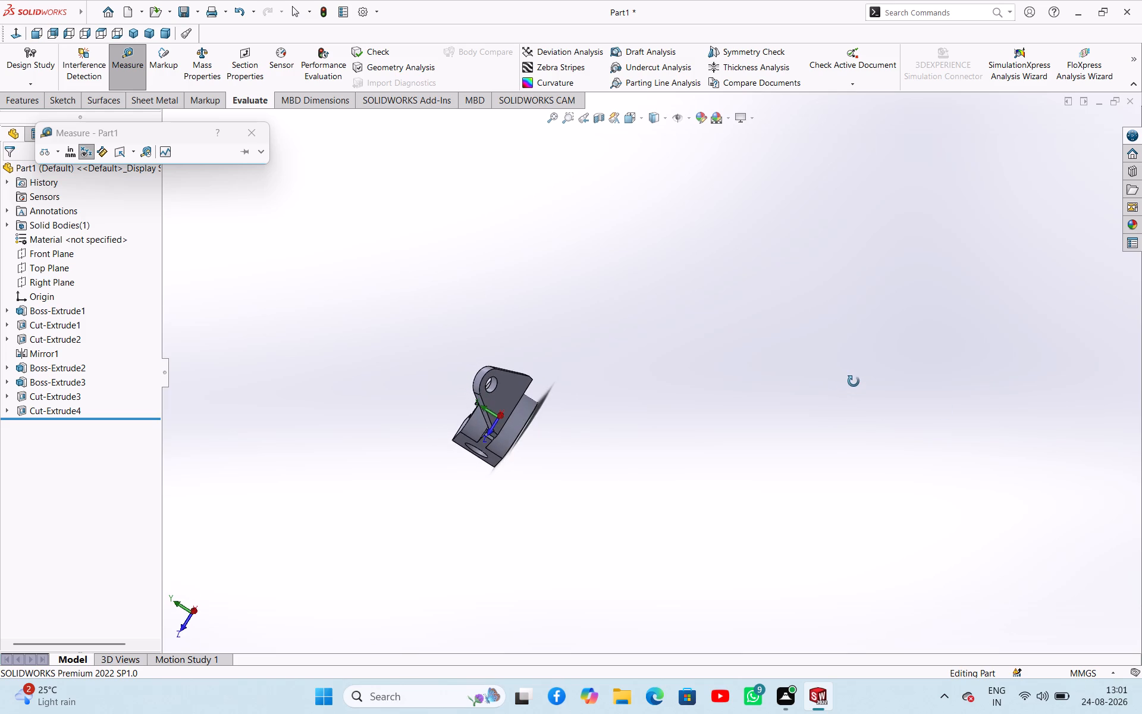
Examine the whole part from the arm end round to the clevis side, covering the legs, slotted tongue and bent arm.
middle_drag(854, 381, 864, 378)
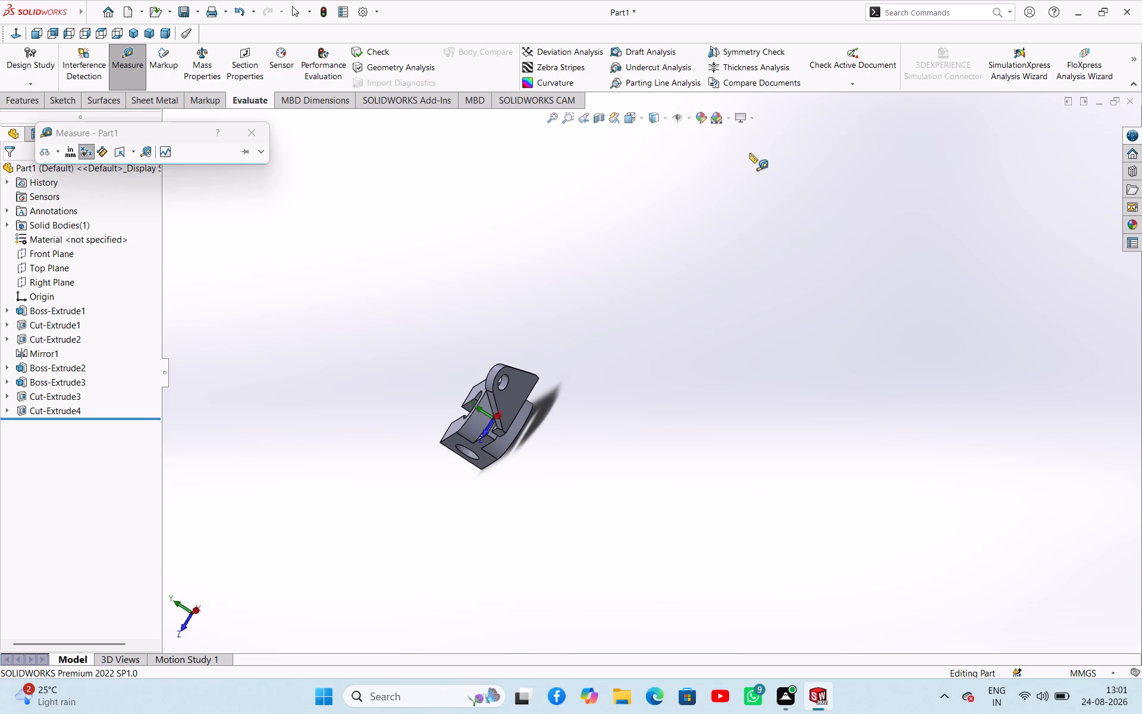
scroll(675, 396, down, 2)
scroll(673, 396, up, 3)
scroll(568, 544, up, 1)
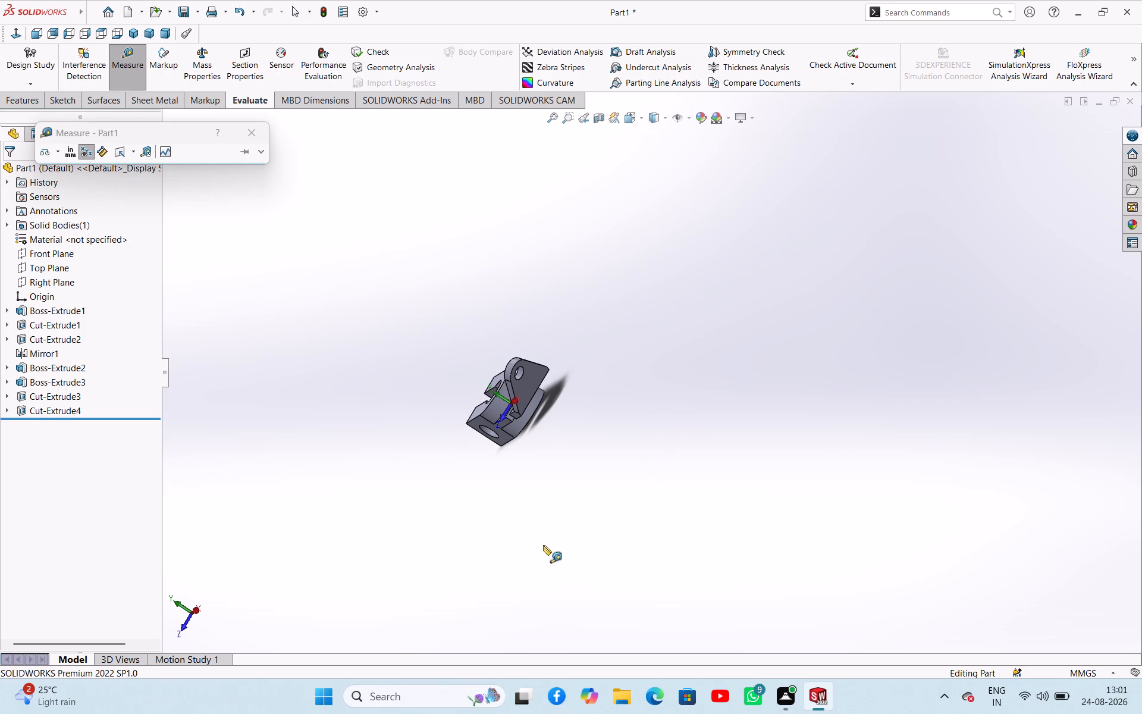
scroll(368, 456, down, 1)
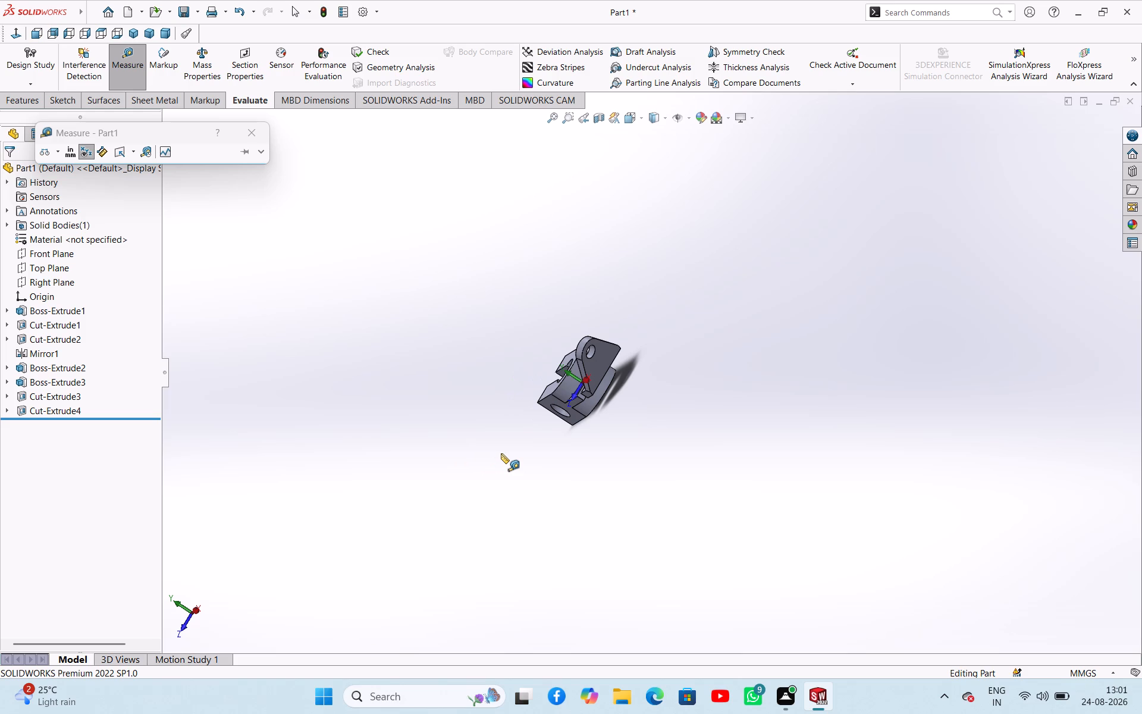
middle_drag(501, 453, 501, 481)
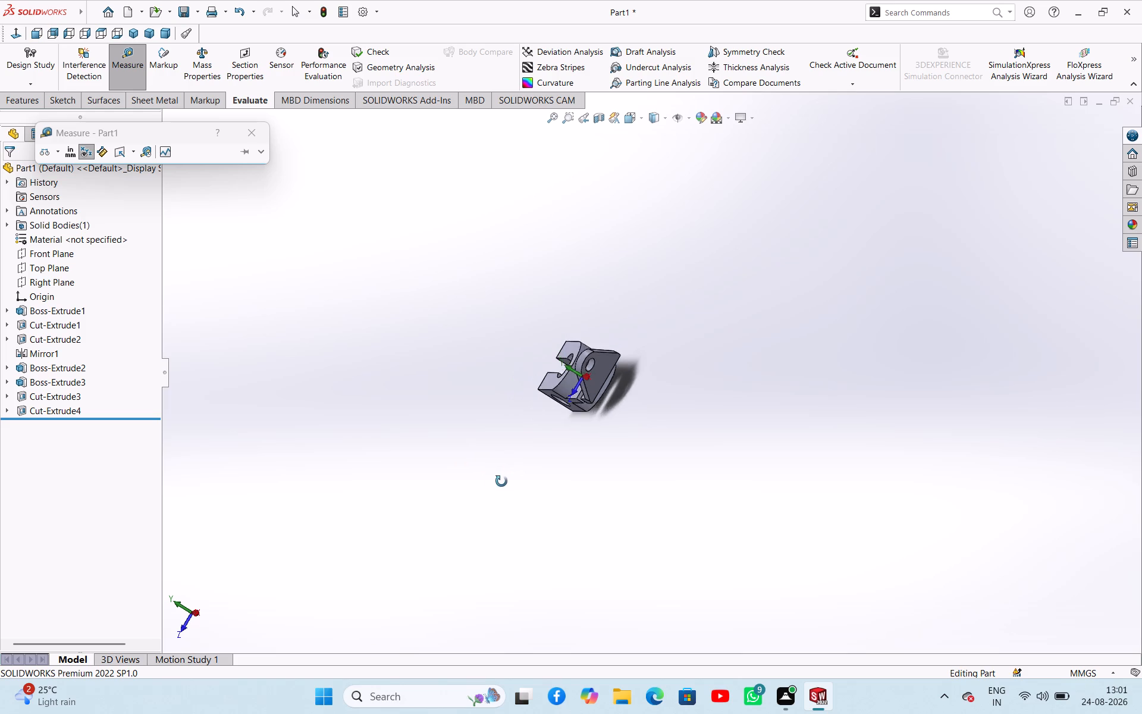
middle_drag(501, 481, 542, 453)
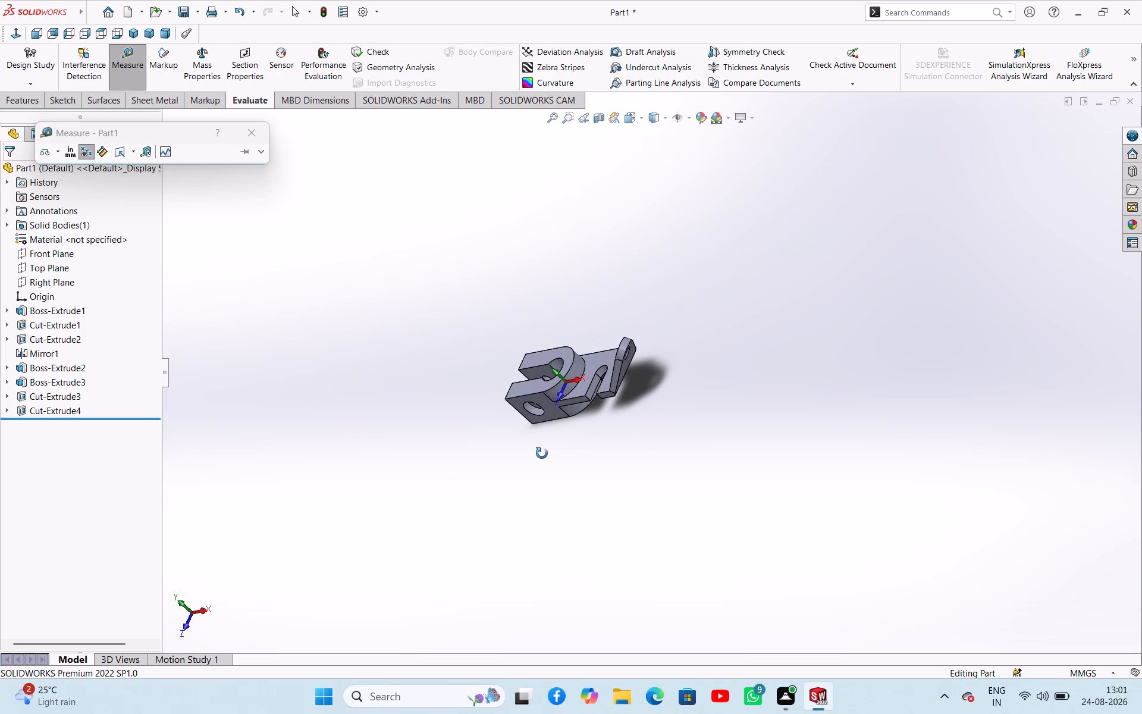
middle_drag(542, 453, 555, 455)
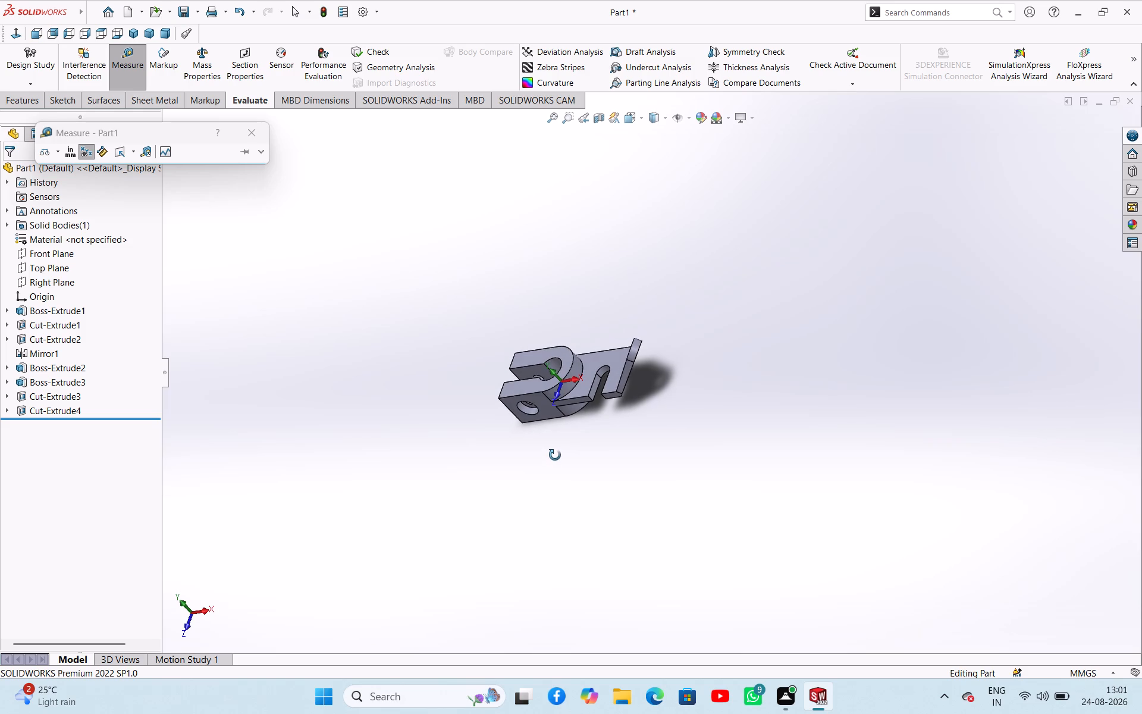
middle_drag(555, 455, 572, 479)
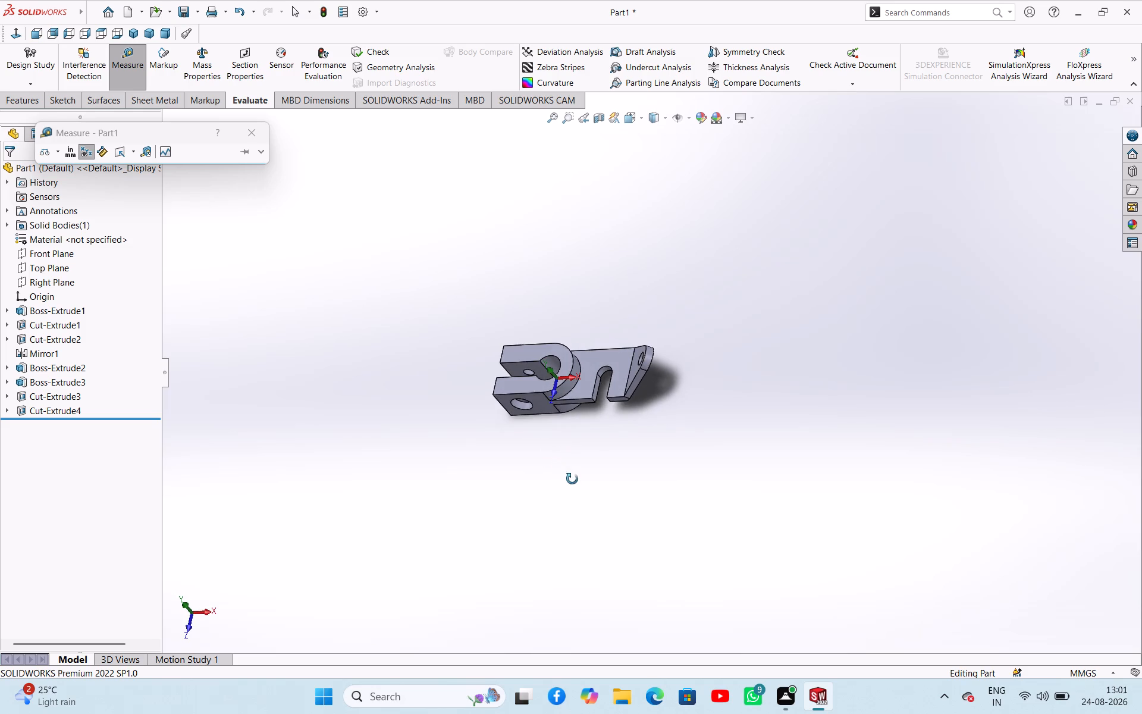
middle_drag(572, 479, 594, 477)
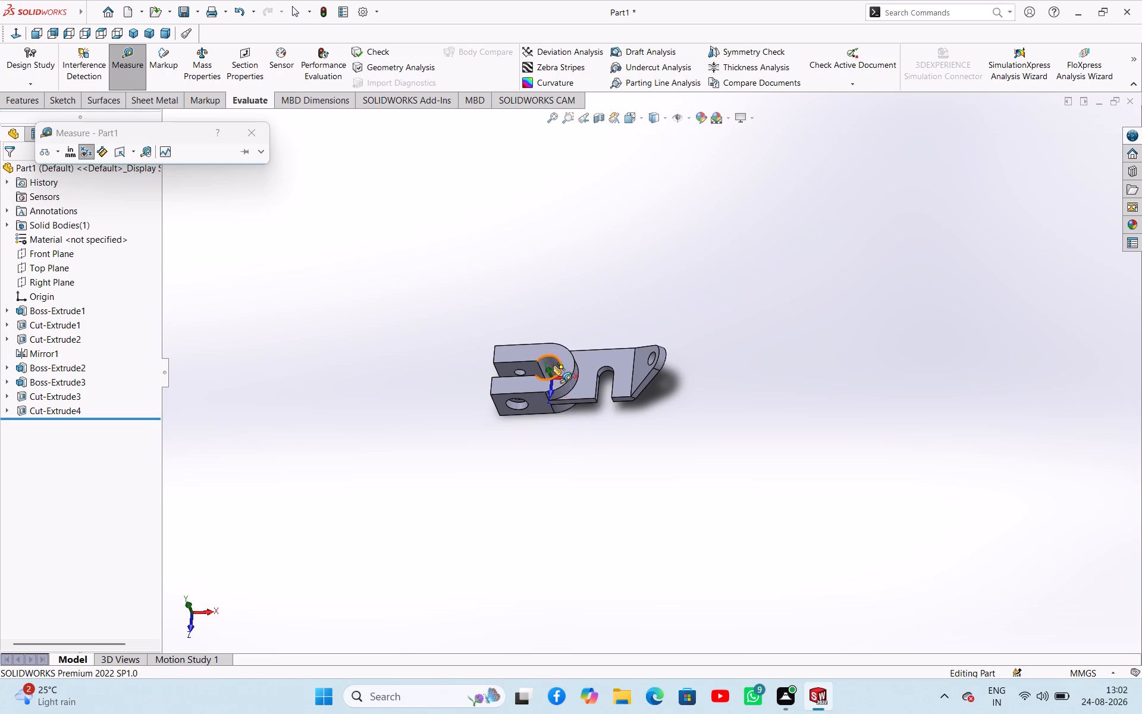
scroll(553, 364, up, 1)
middle_drag(559, 370, 588, 363)
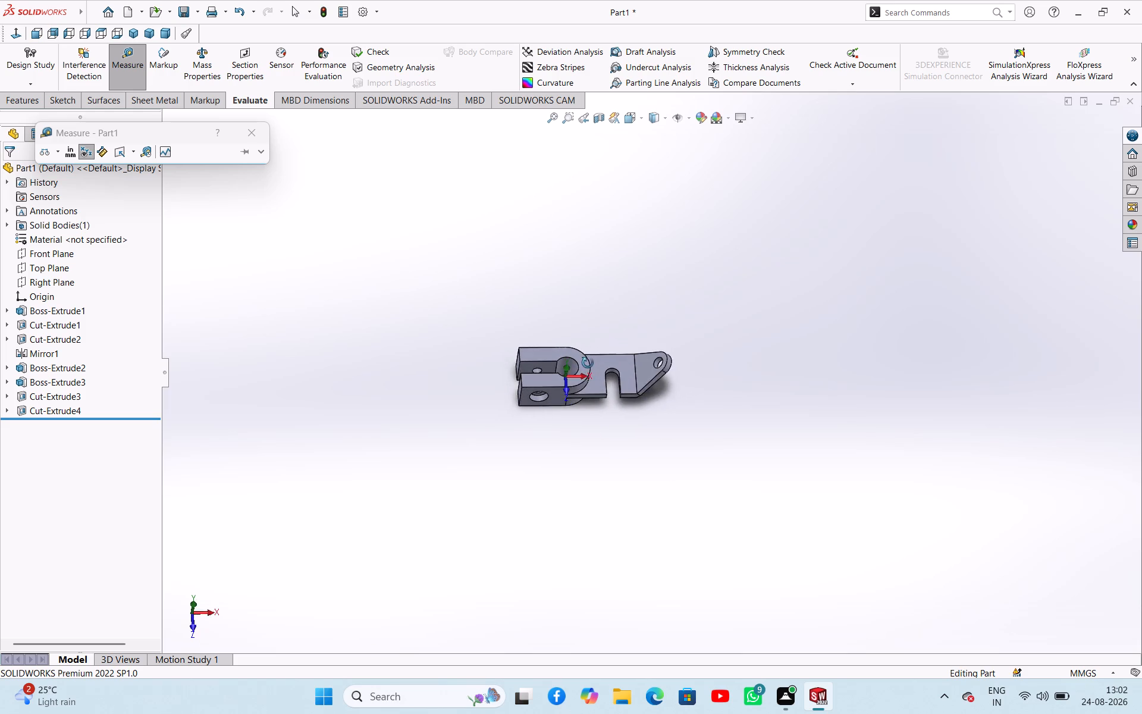
middle_drag(588, 363, 632, 355)
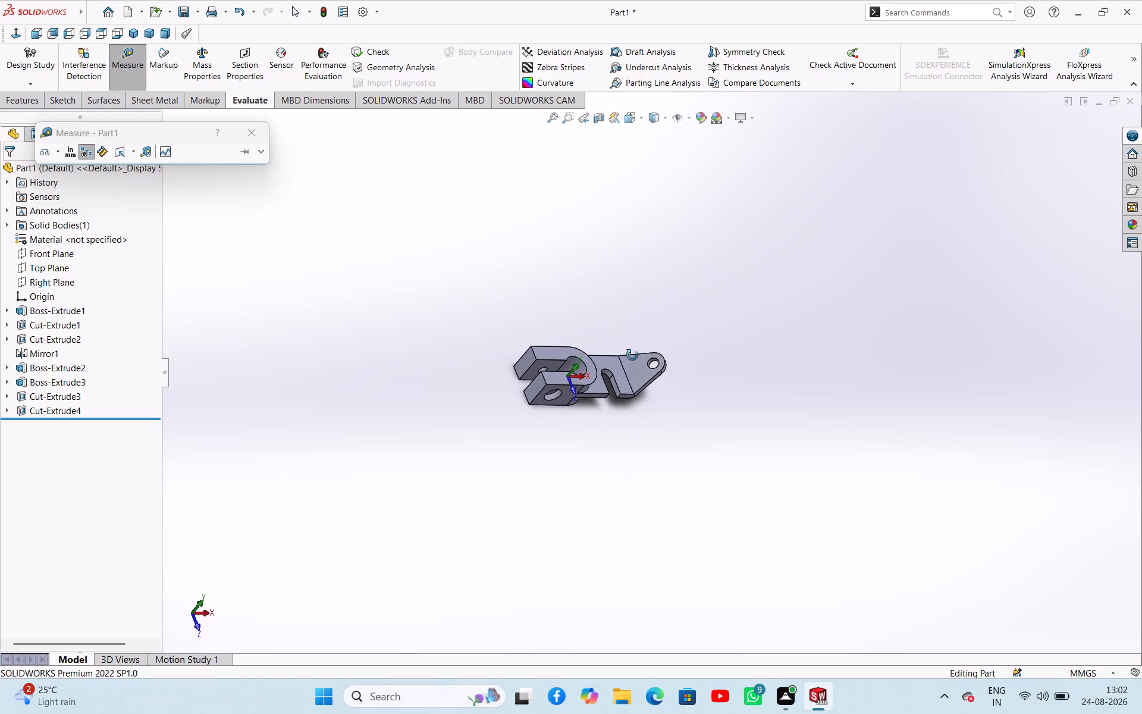
middle_drag(632, 355, 638, 326)
middle_drag(631, 330, 625, 335)
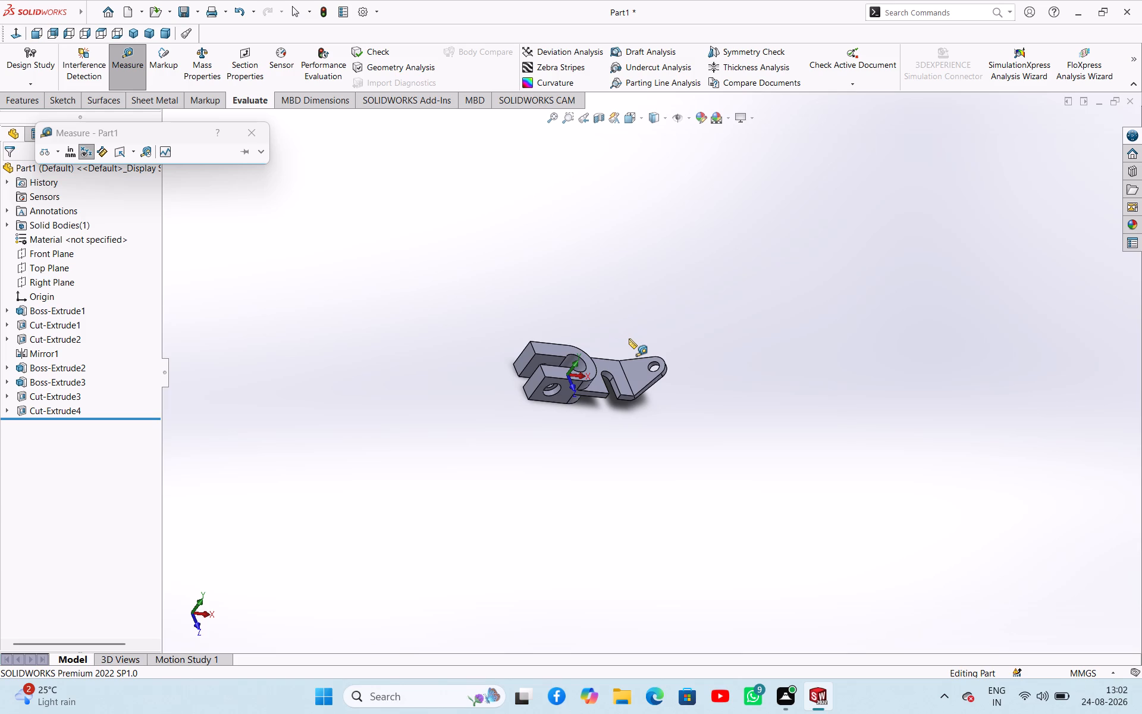
middle_drag(628, 341, 603, 337)
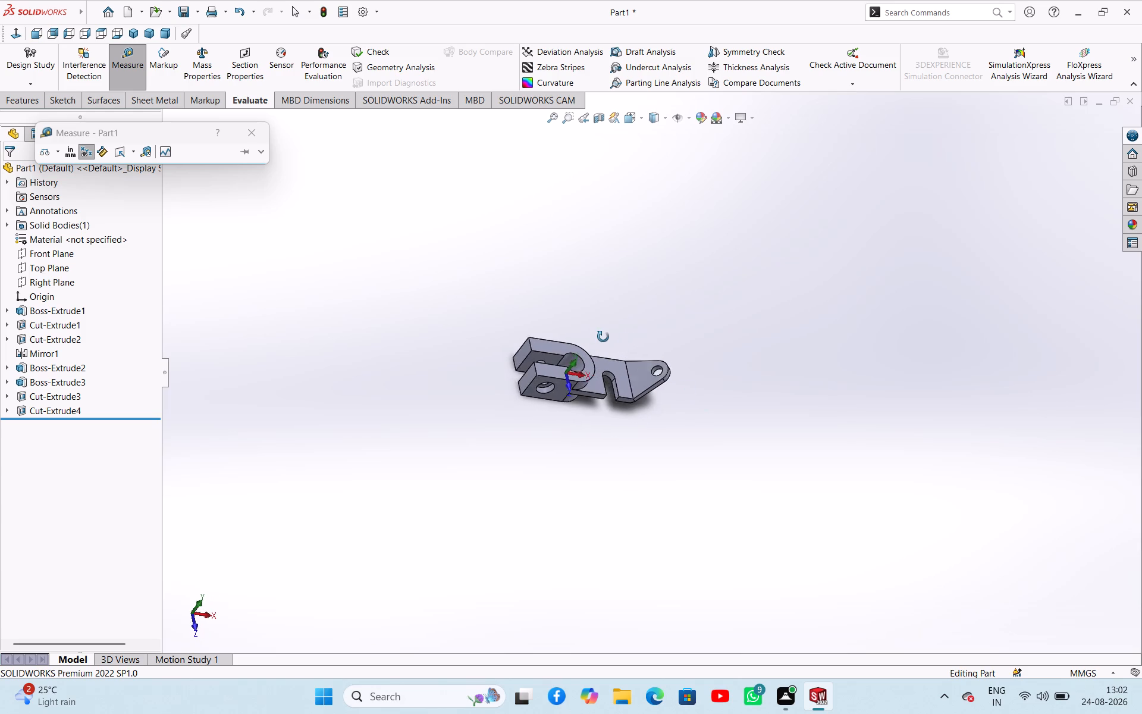
middle_drag(603, 337, 589, 328)
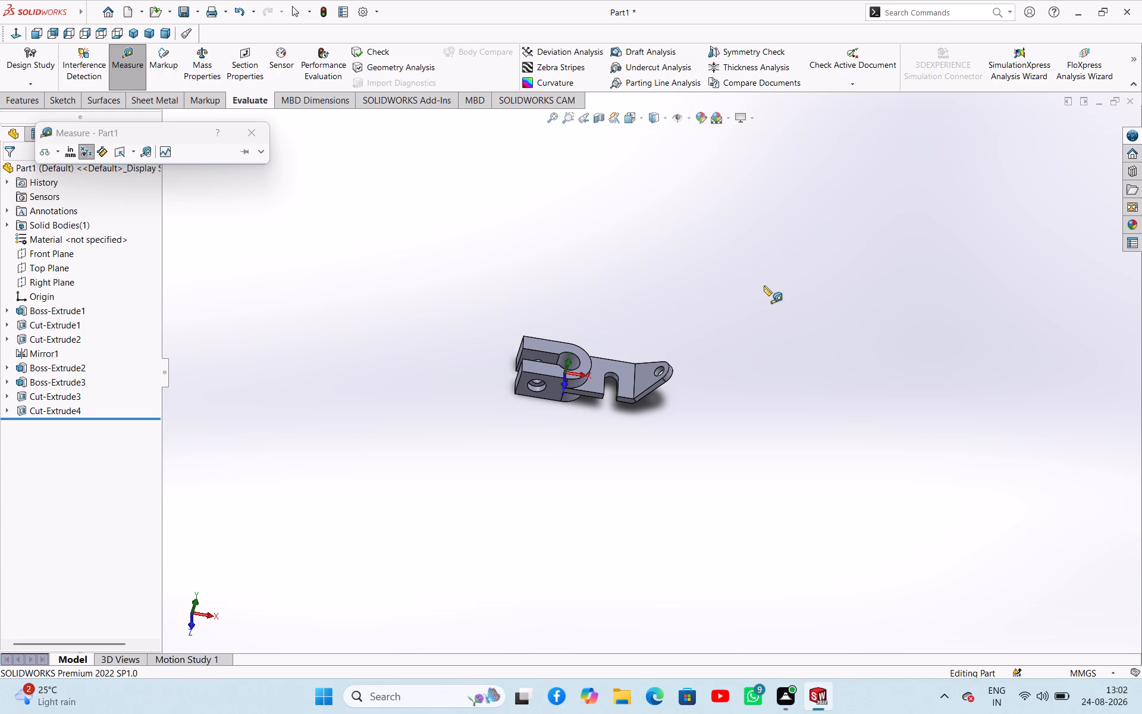
Examine the clevis bore, counterbored cross holes, tongue slot and tapered arm's end hole up close from an oblique angle.
scroll(751, 293, down, 1)
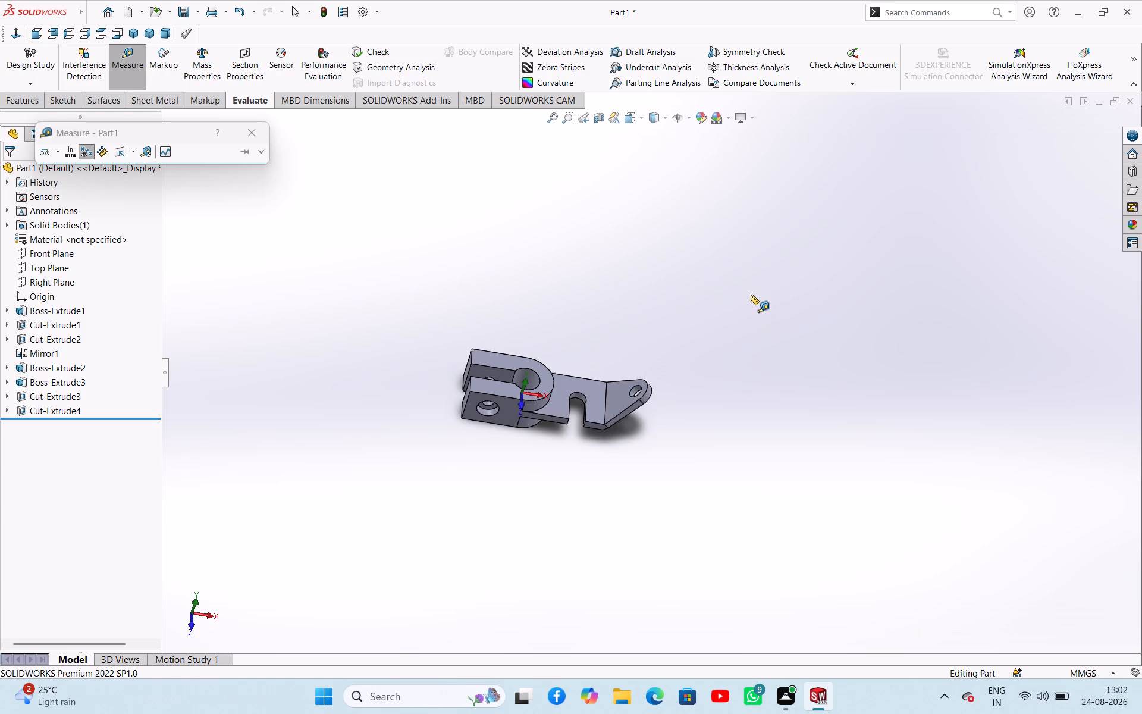
scroll(751, 295, up, 2)
scroll(728, 379, up, 3)
scroll(520, 430, down, 2)
scroll(601, 412, up, 1)
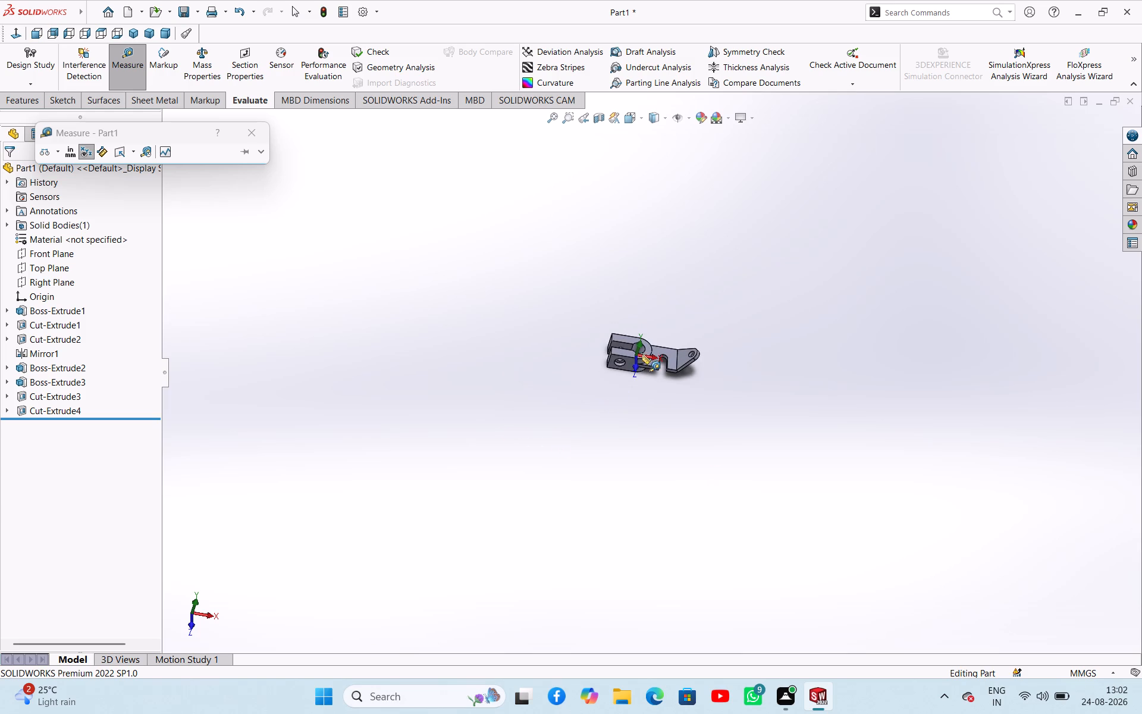
scroll(646, 338, down, 7)
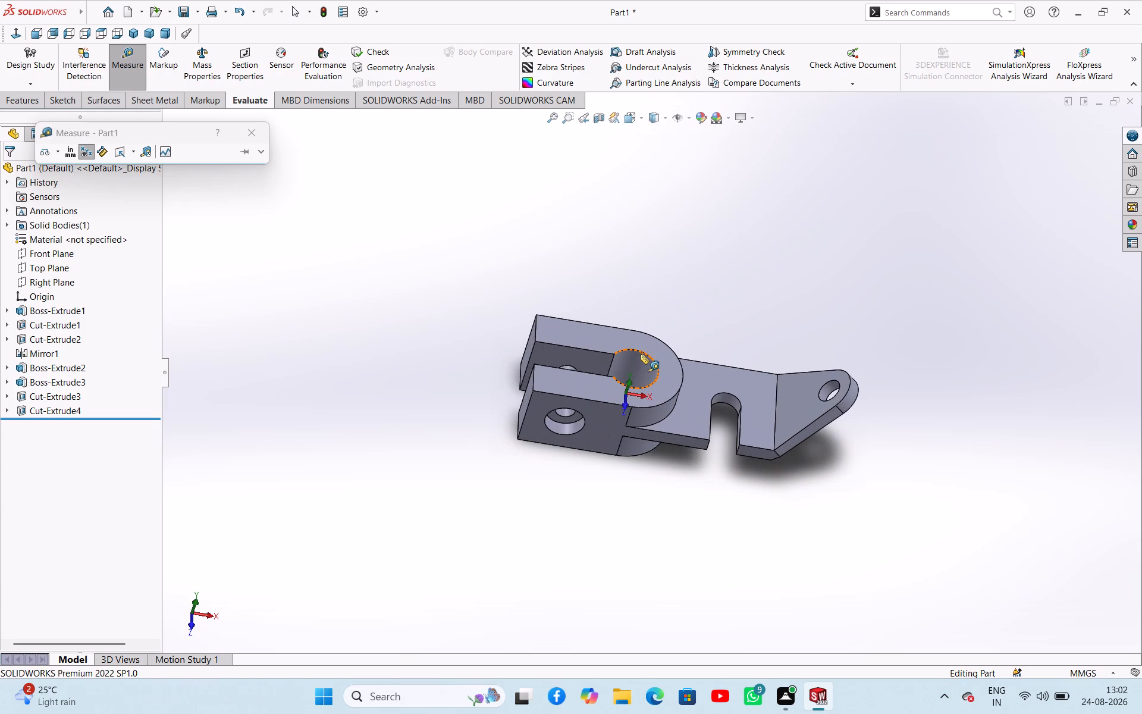
scroll(778, 378, down, 2)
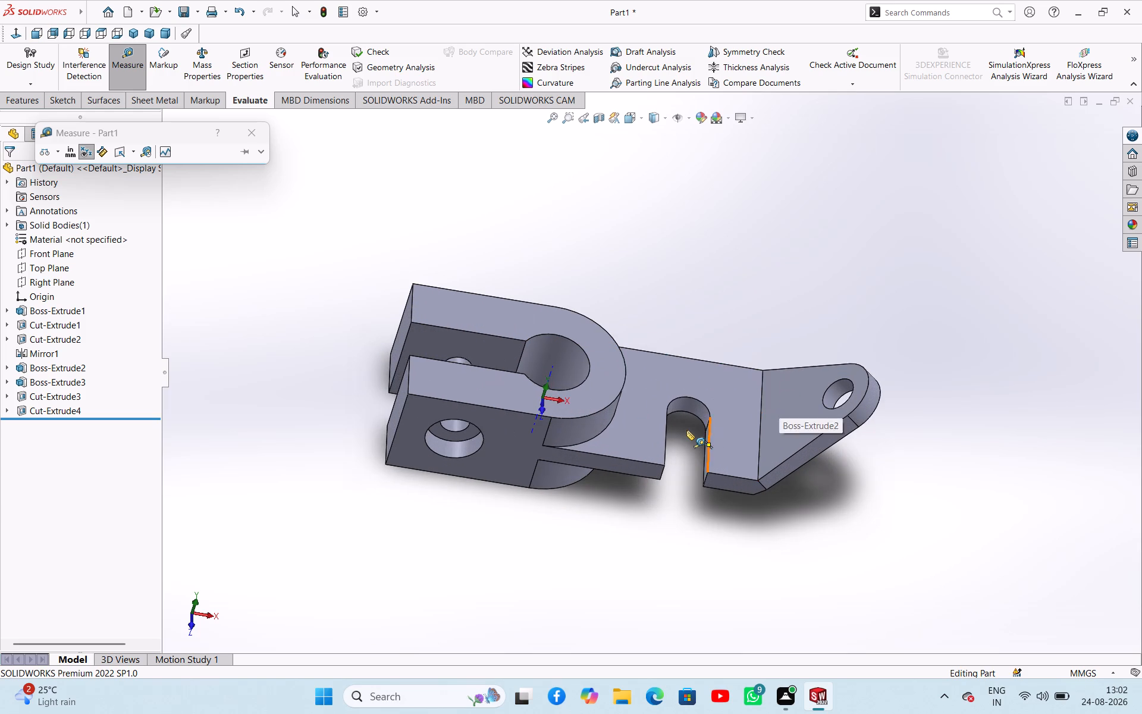
scroll(679, 431, down, 2)
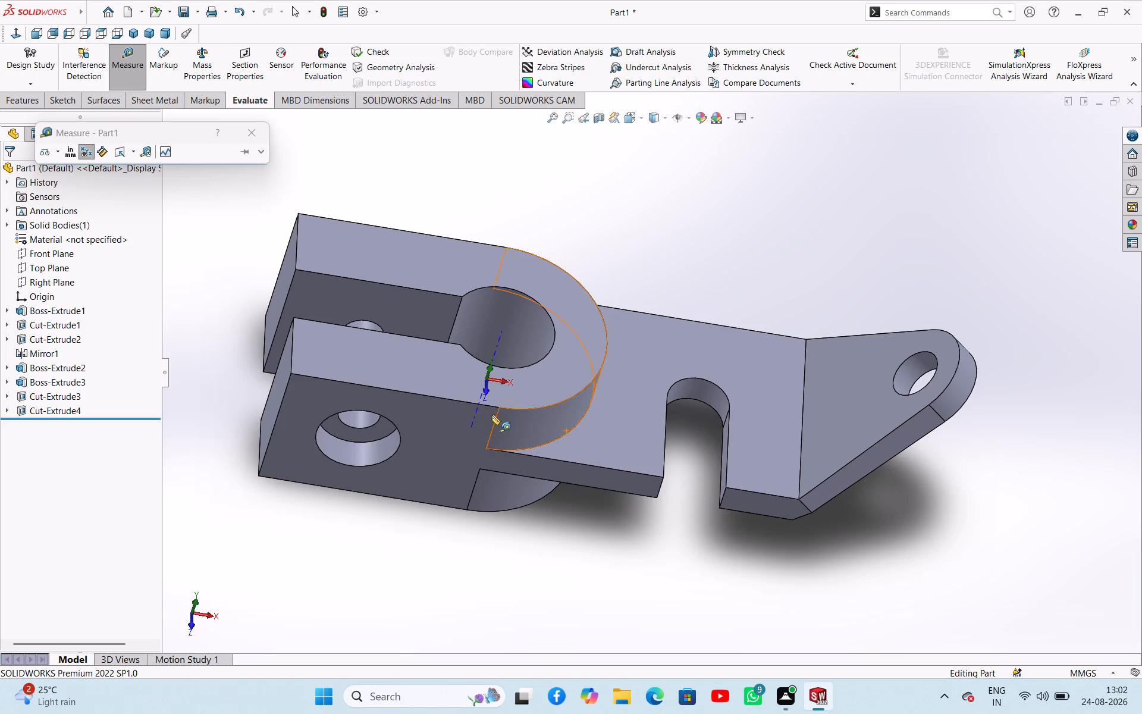
scroll(391, 393, down, 1)
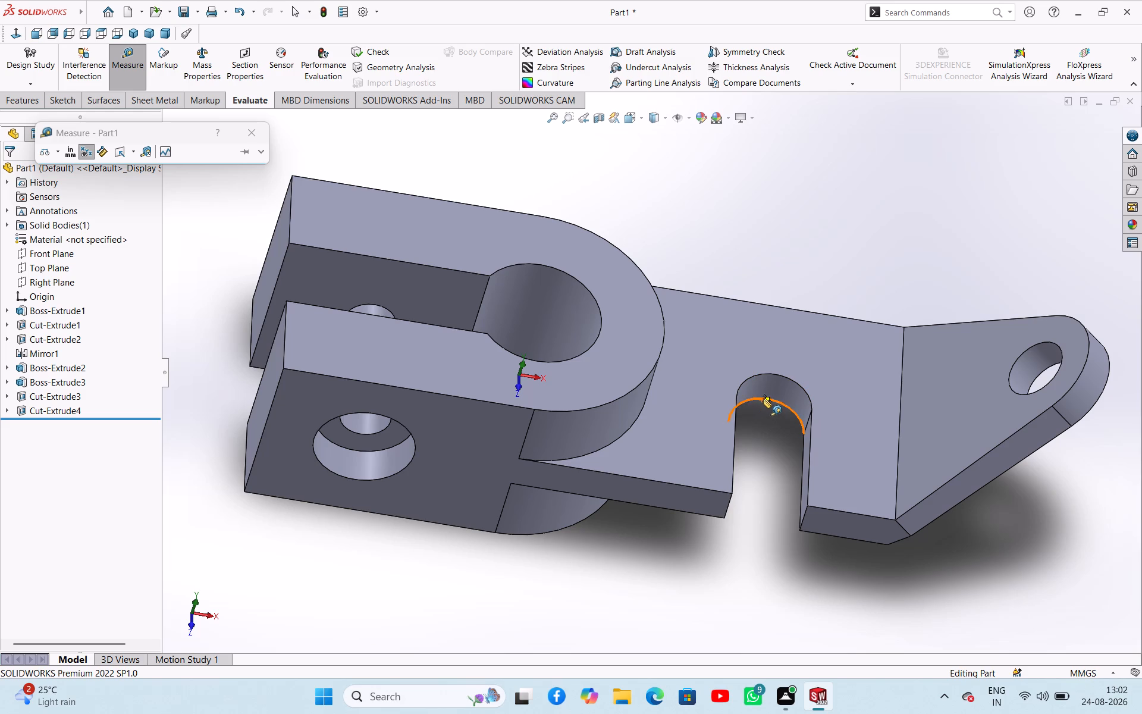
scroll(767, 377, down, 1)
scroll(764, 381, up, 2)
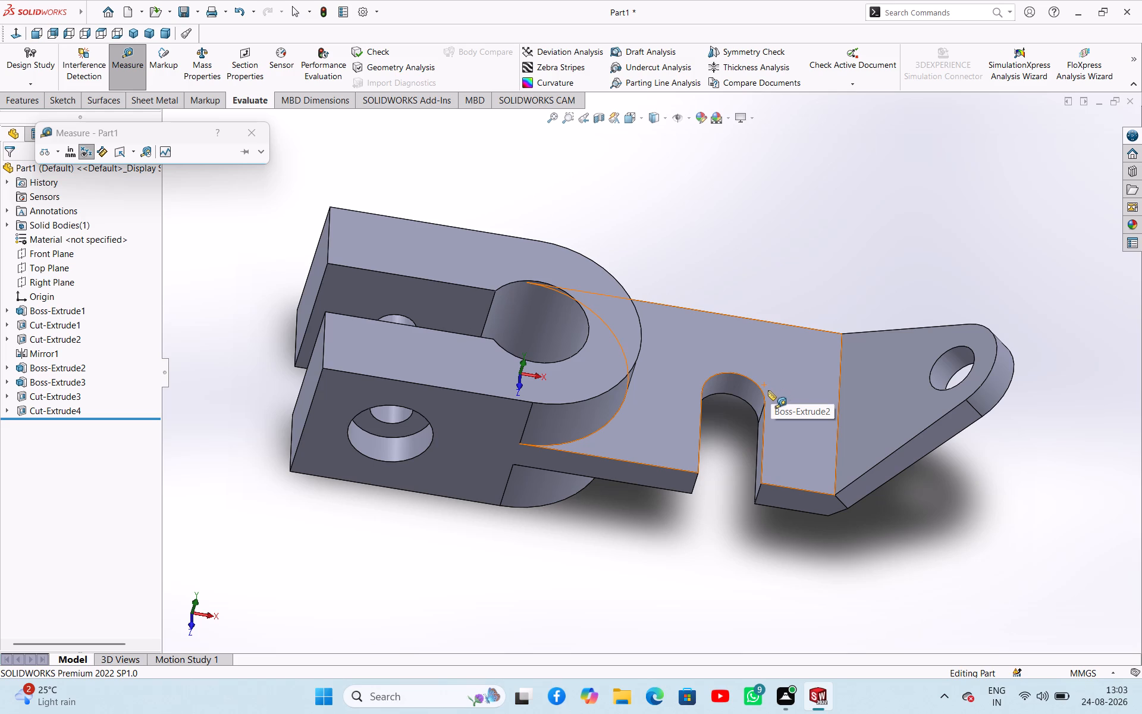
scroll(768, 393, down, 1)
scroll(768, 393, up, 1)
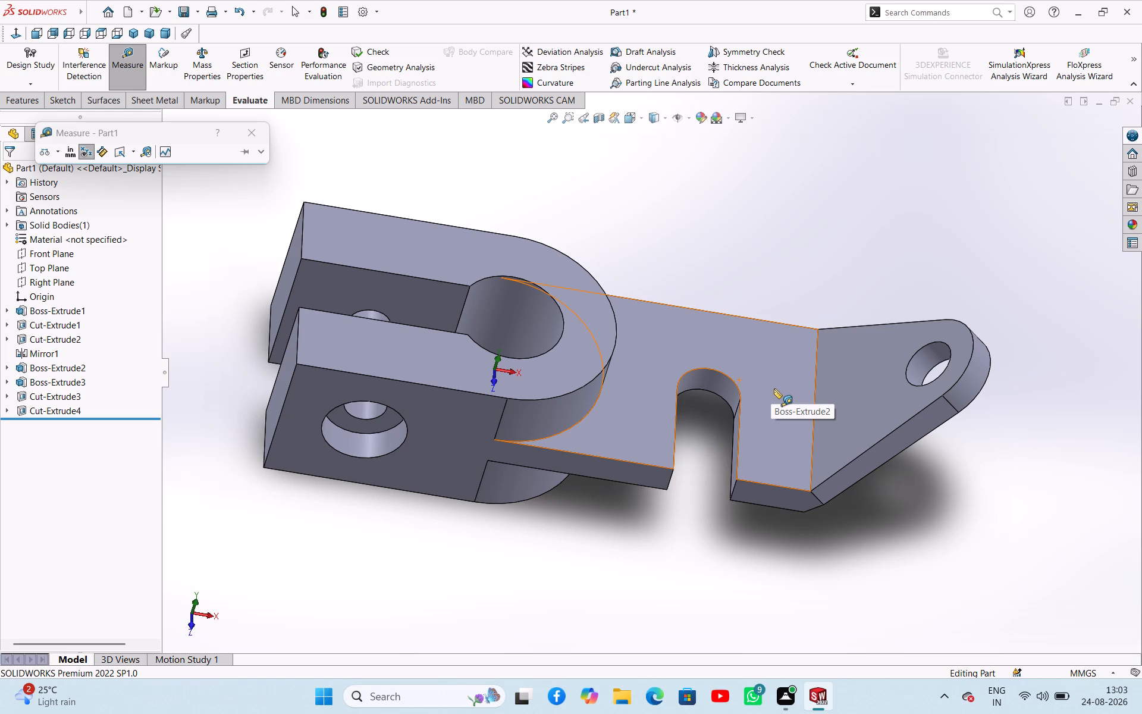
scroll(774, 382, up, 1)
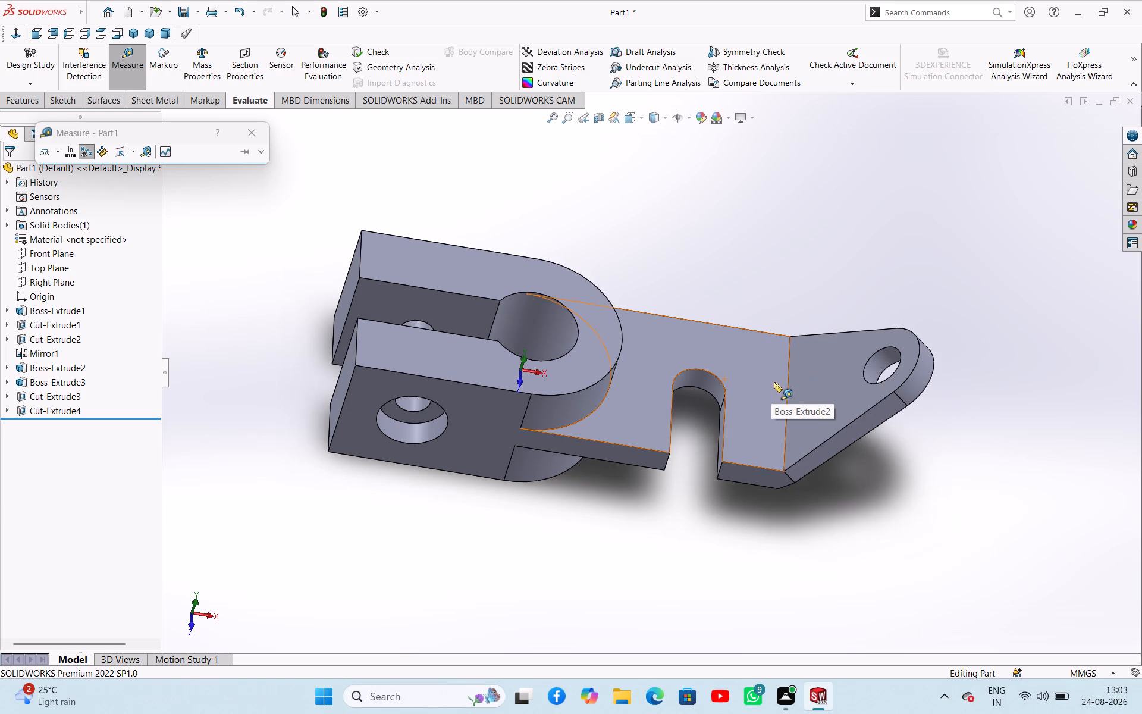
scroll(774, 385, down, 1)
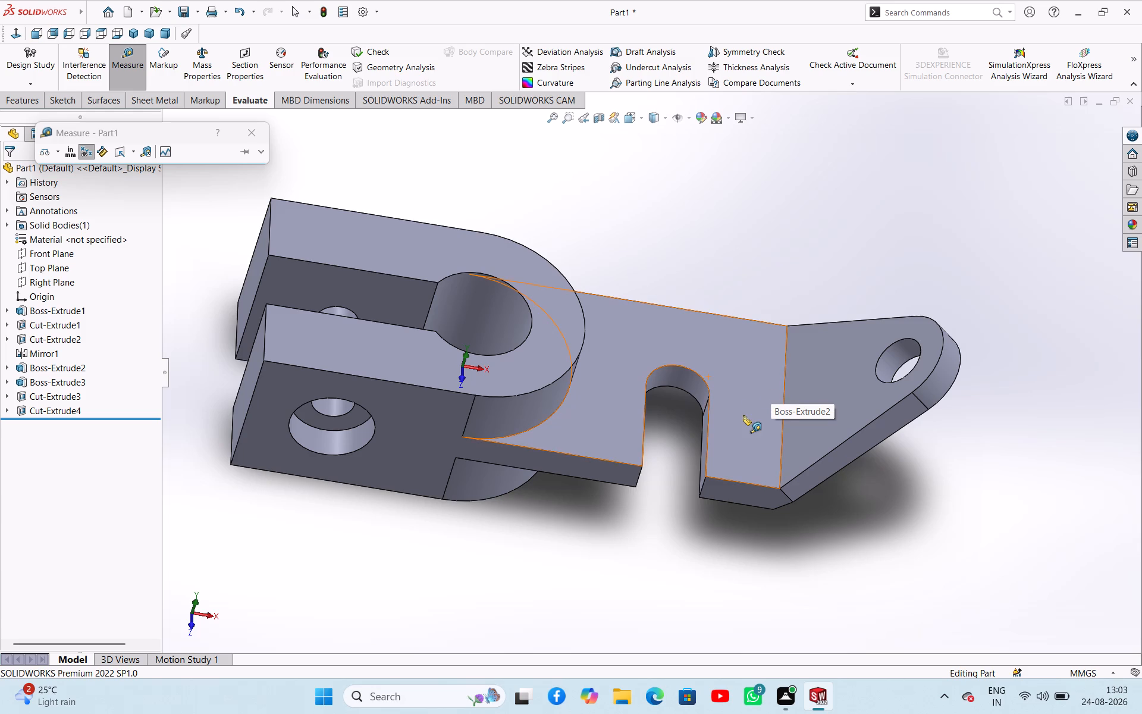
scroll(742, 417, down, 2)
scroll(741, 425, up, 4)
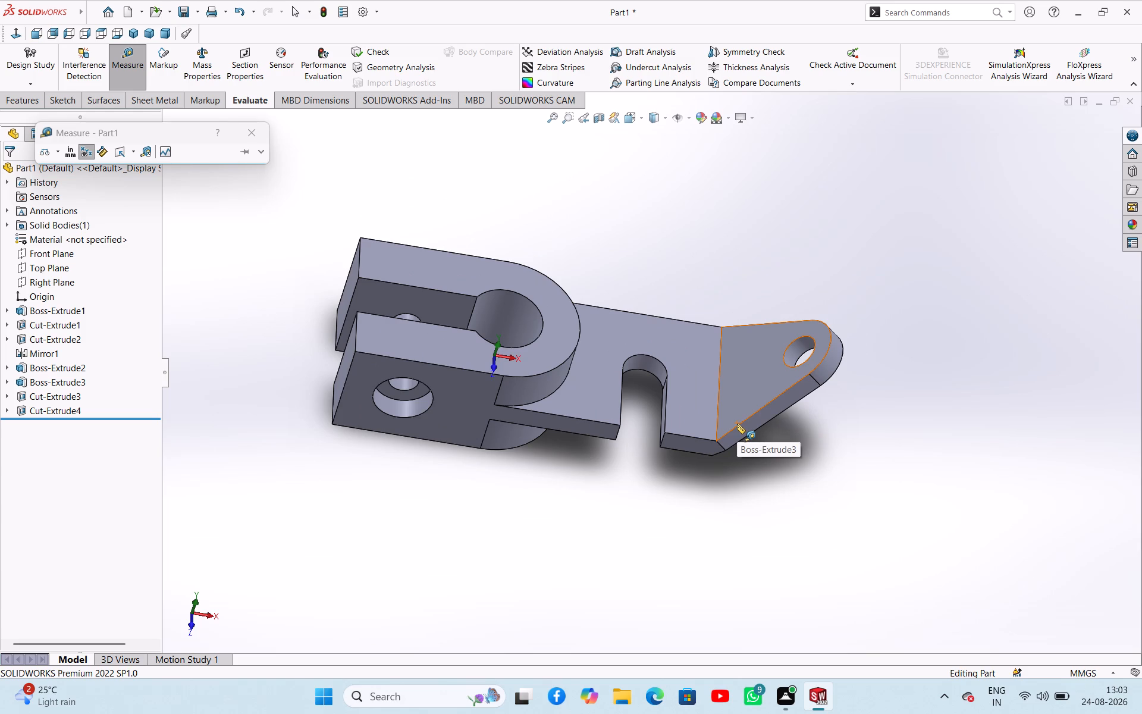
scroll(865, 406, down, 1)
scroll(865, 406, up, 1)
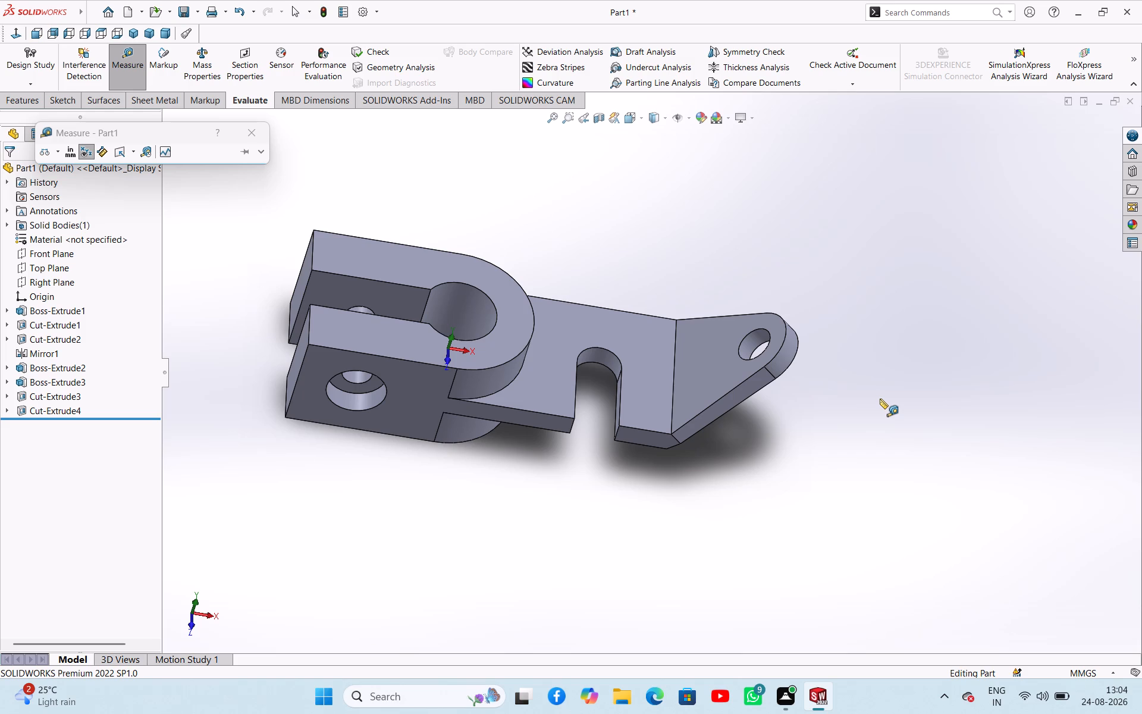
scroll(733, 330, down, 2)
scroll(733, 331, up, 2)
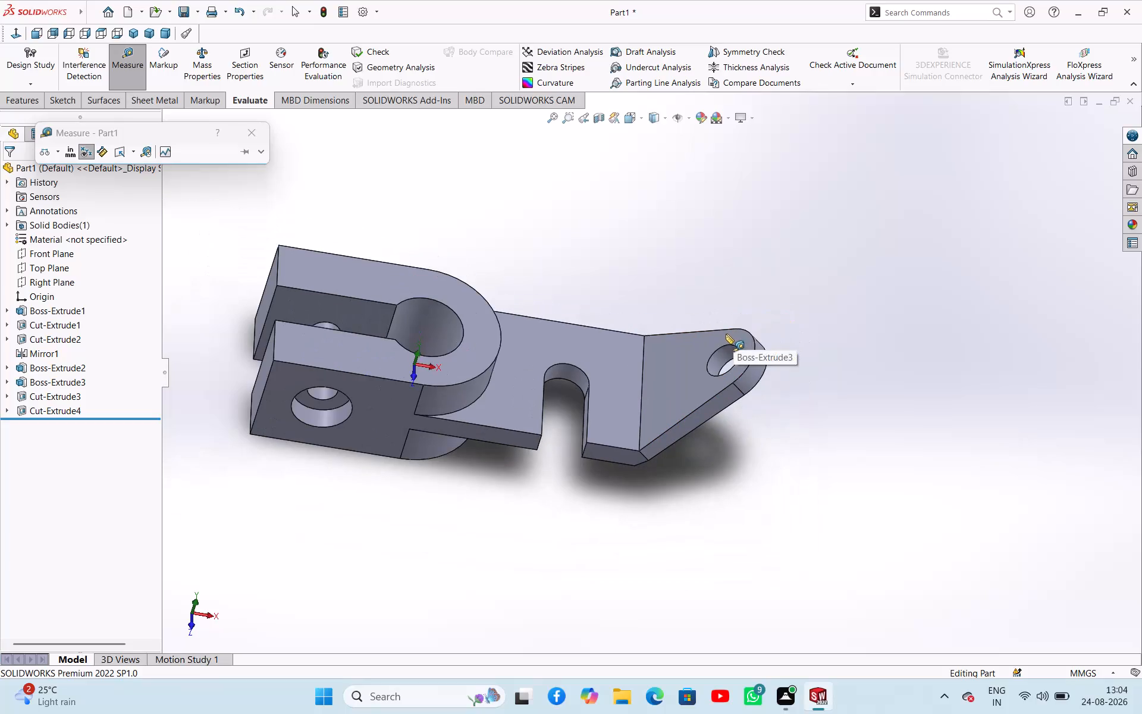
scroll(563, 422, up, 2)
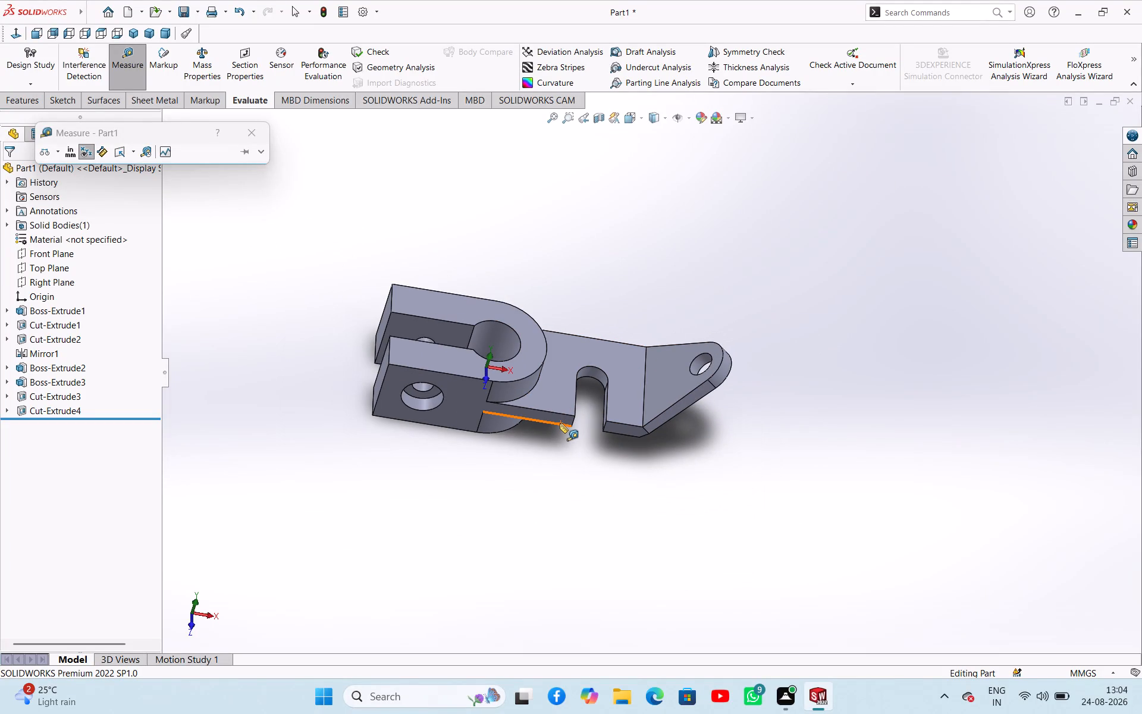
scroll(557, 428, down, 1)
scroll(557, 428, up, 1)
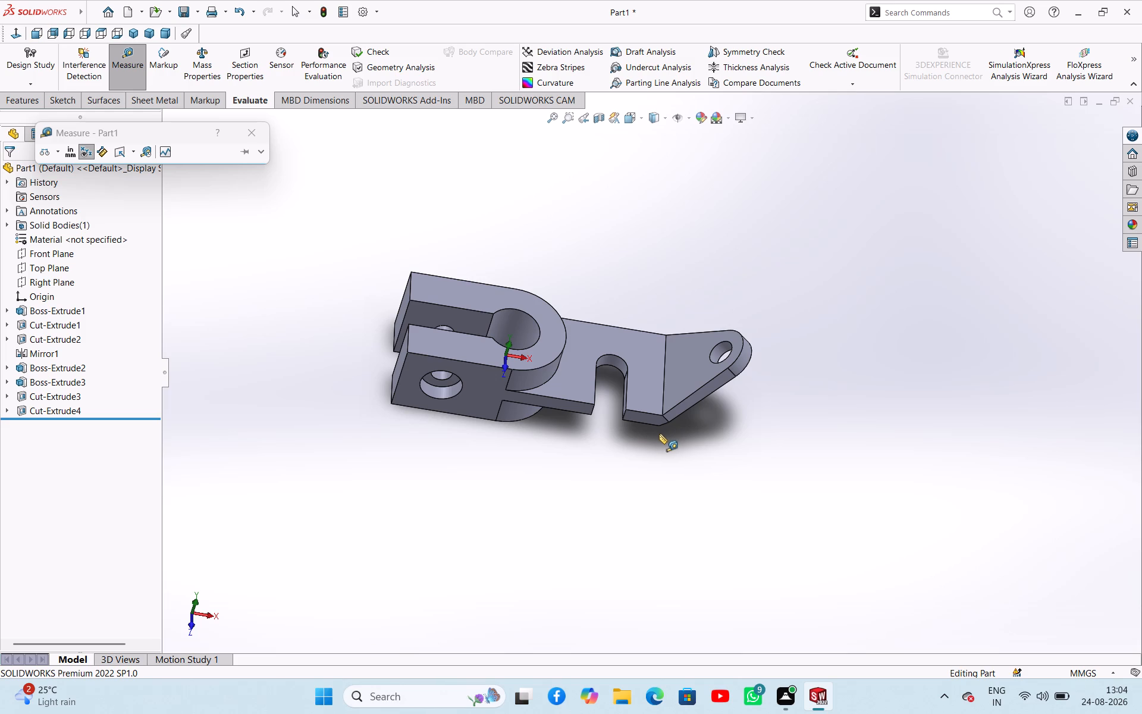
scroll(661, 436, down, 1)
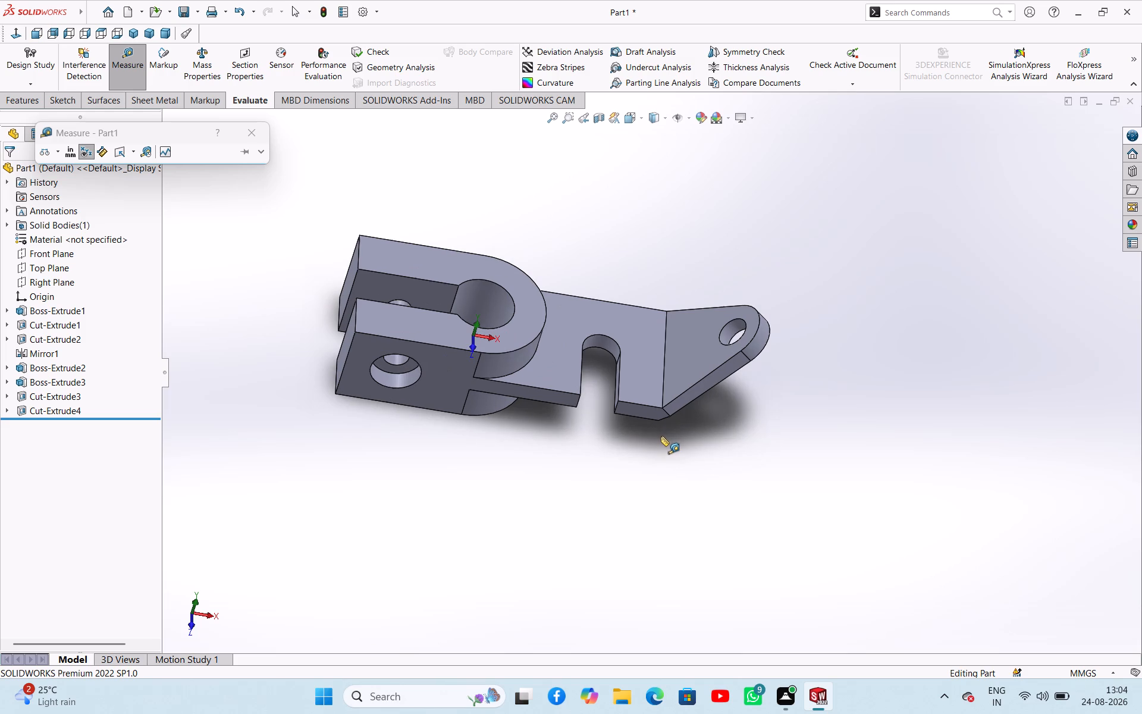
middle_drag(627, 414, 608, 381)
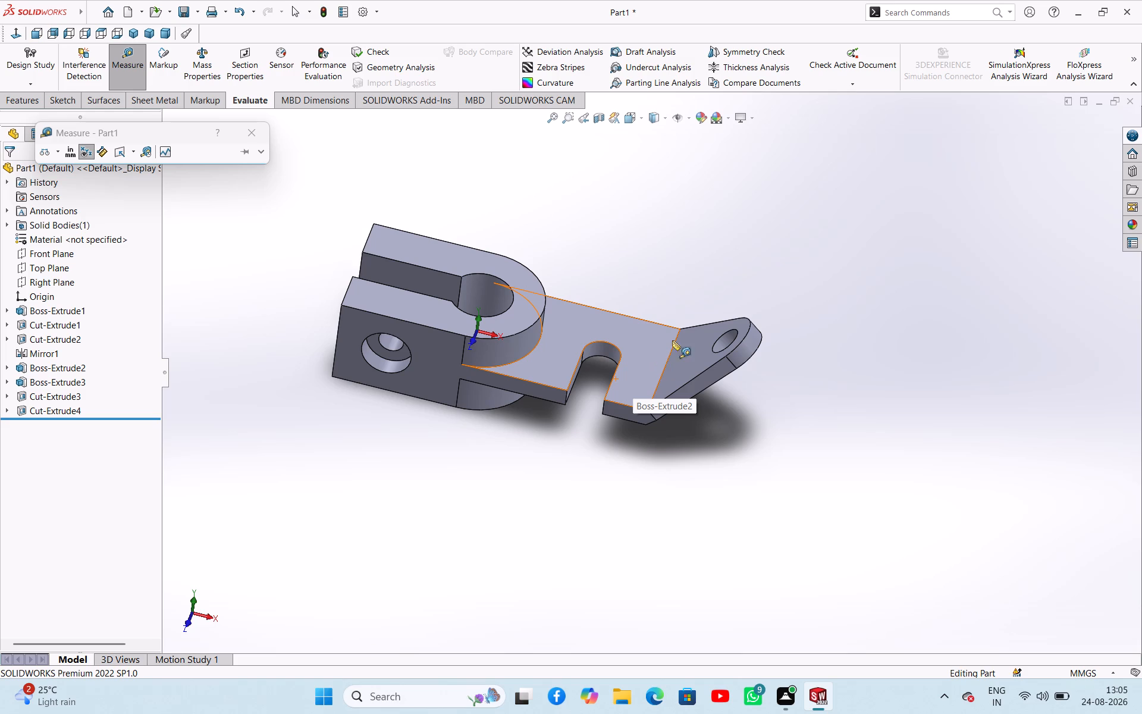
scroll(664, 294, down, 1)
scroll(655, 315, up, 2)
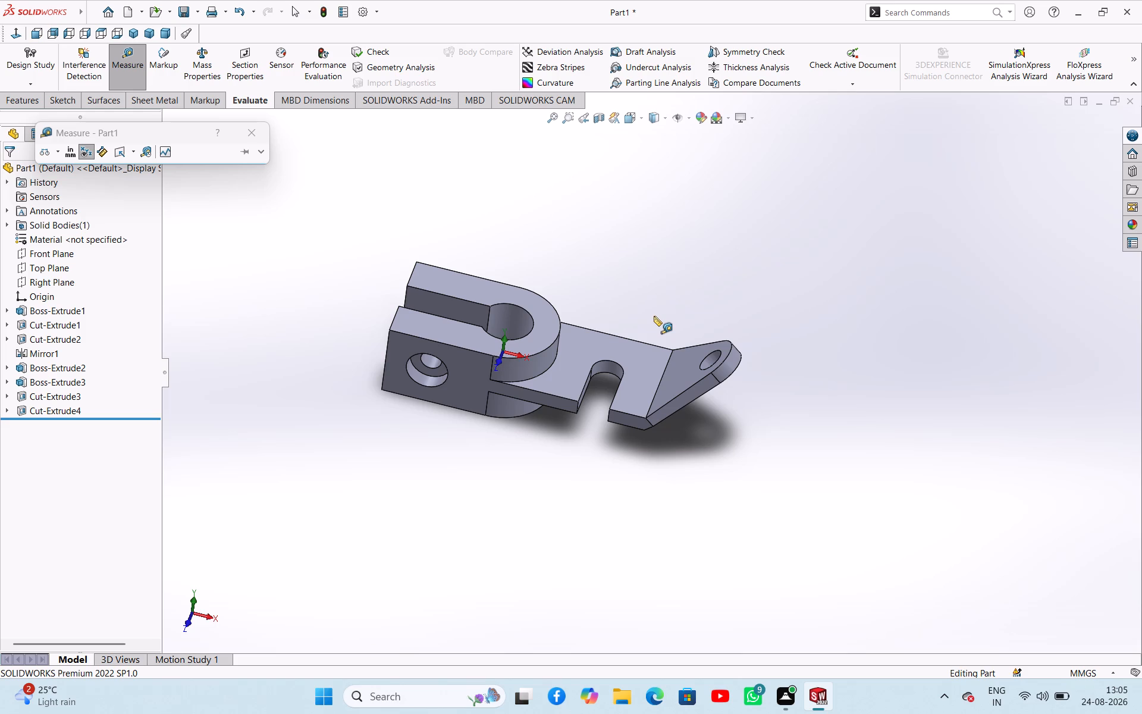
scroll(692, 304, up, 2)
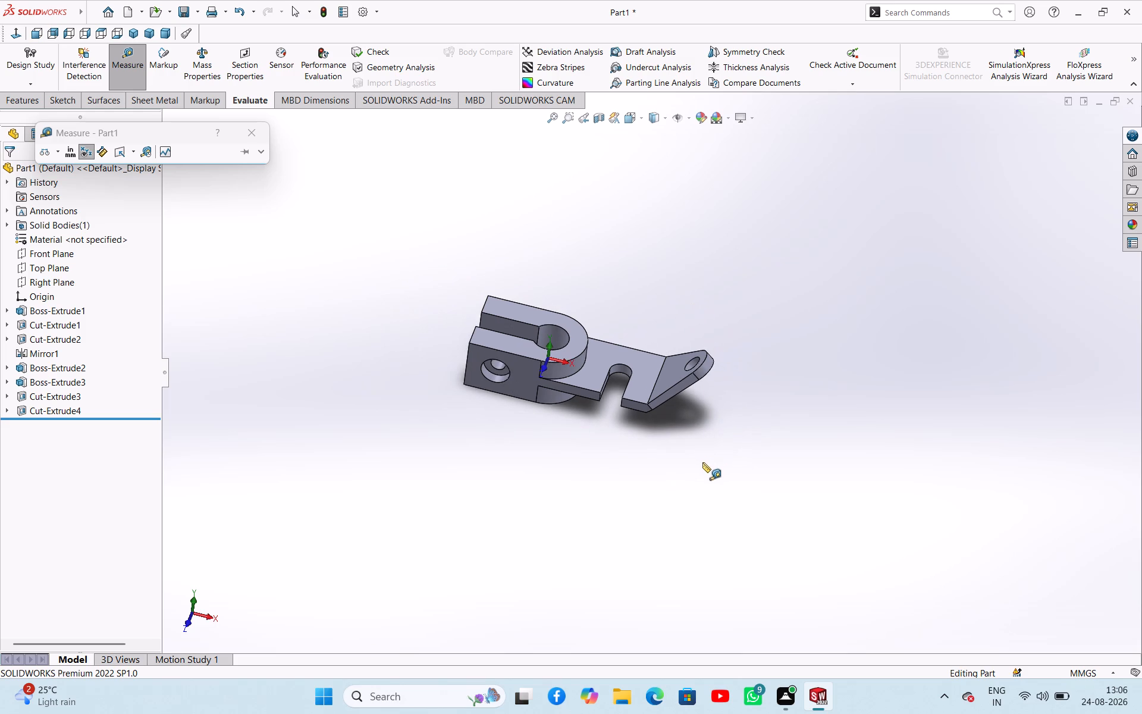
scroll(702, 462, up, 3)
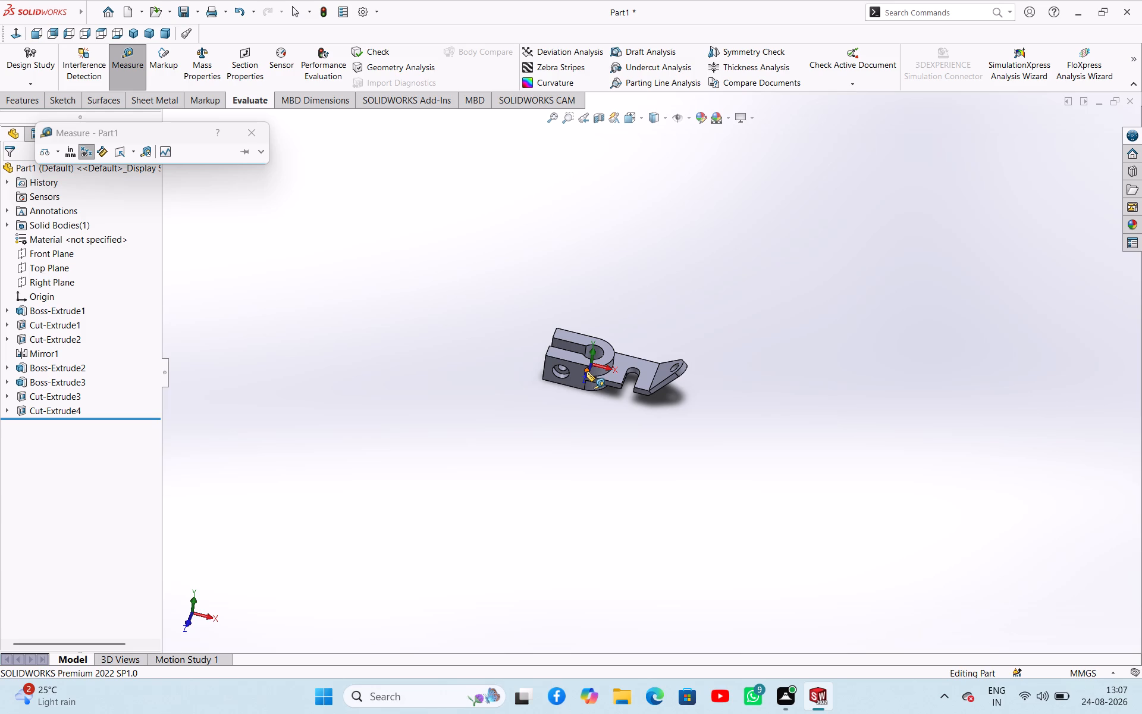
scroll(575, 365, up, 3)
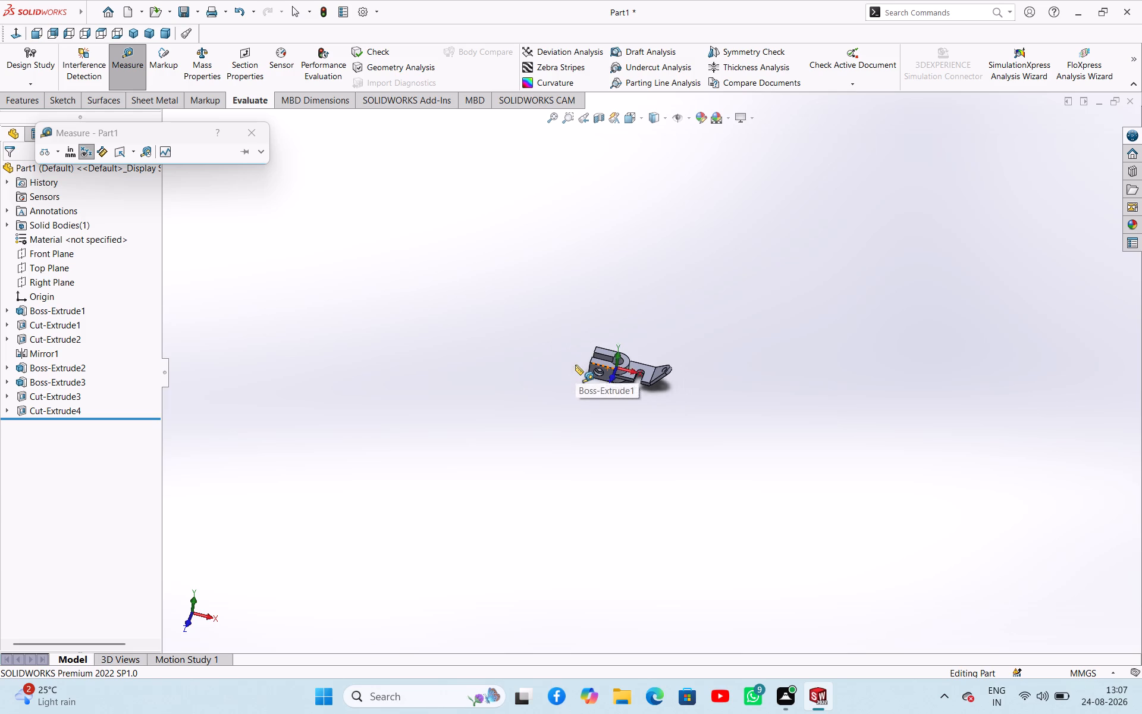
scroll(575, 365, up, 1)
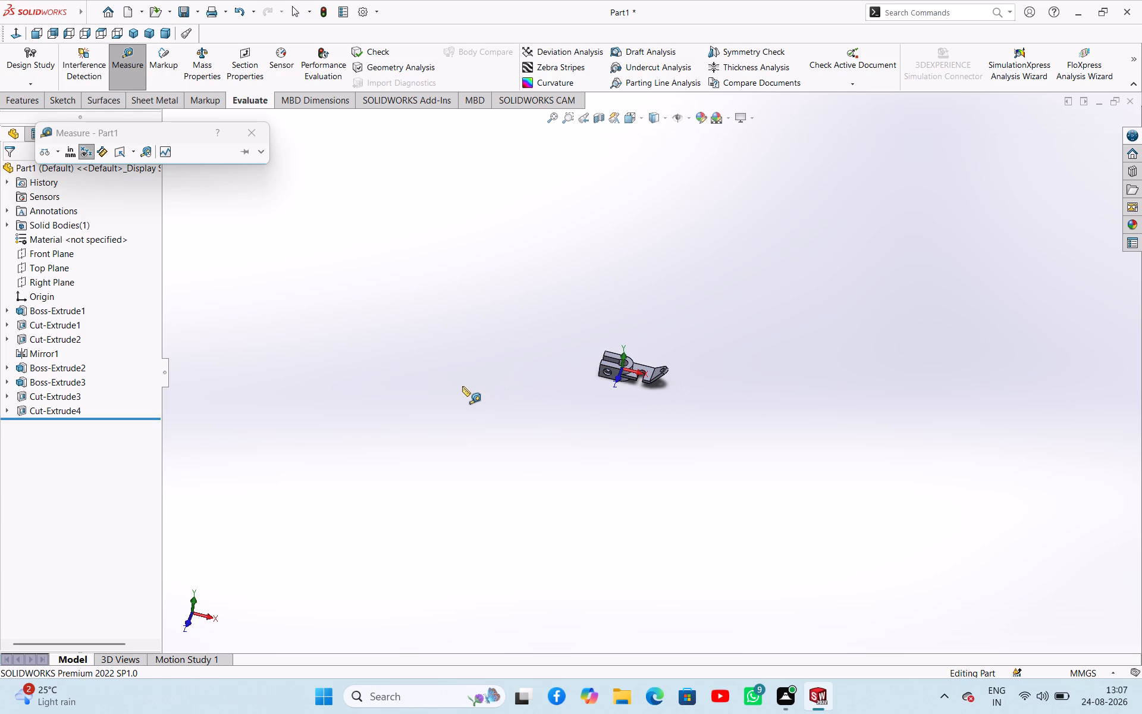
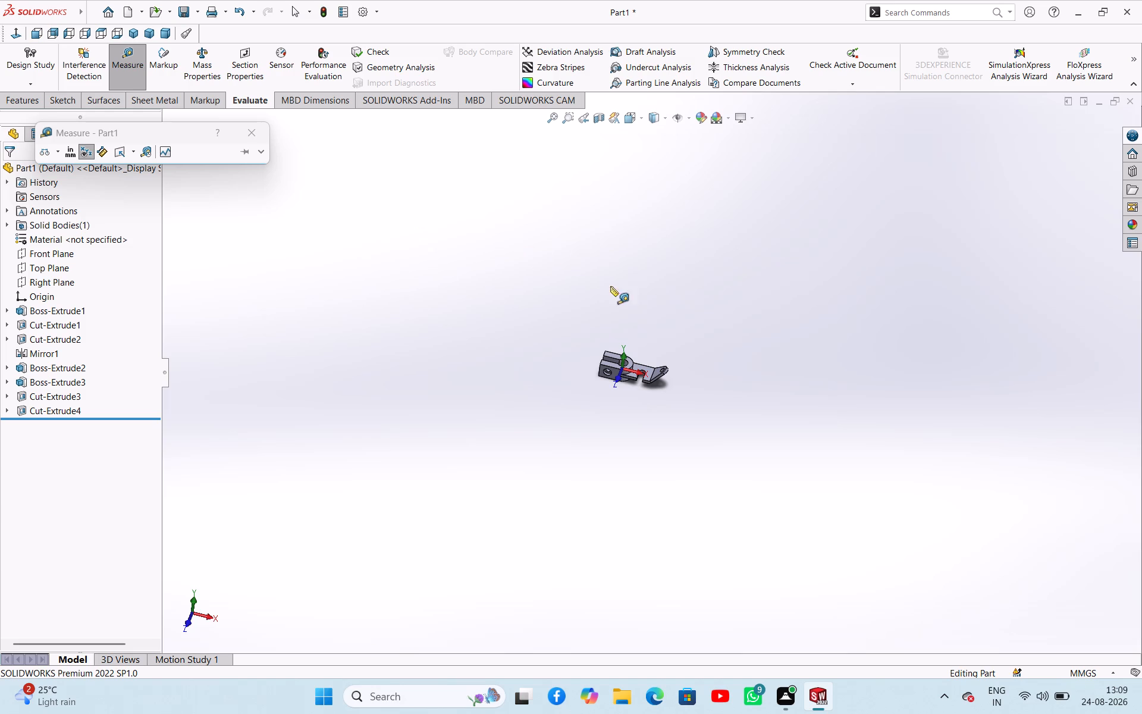
Measure the radius of the clevis bore's cylindrical face.
scroll(621, 369, down, 5)
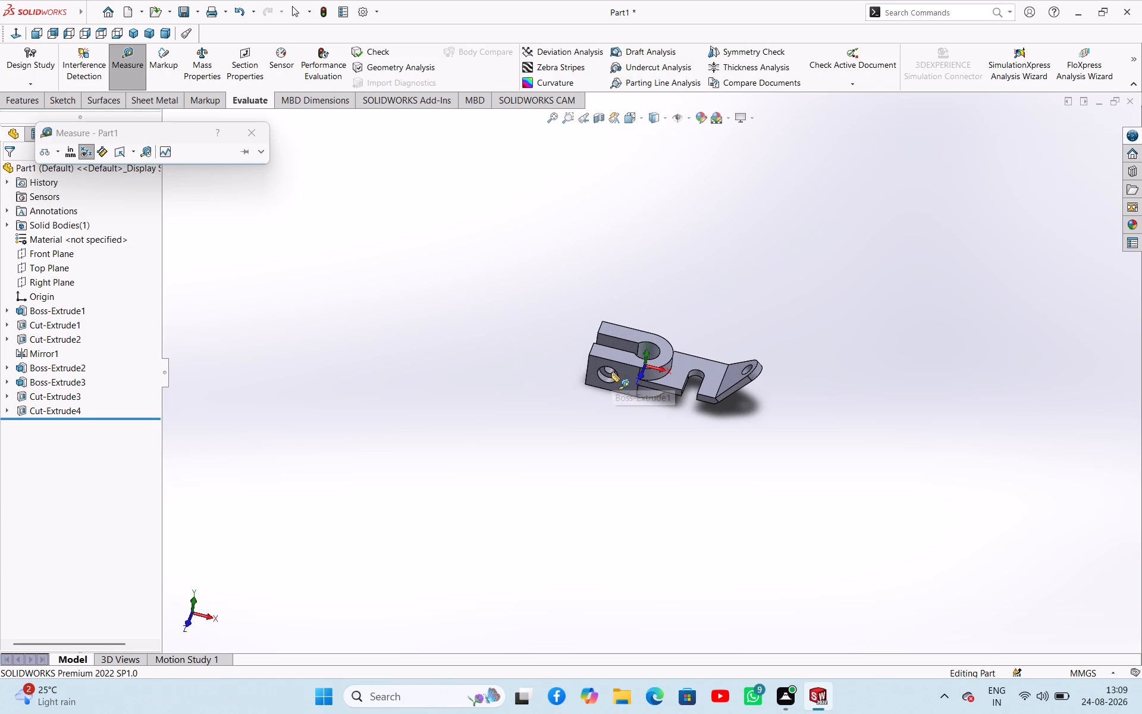
scroll(717, 284, down, 3)
scroll(487, 446, down, 2)
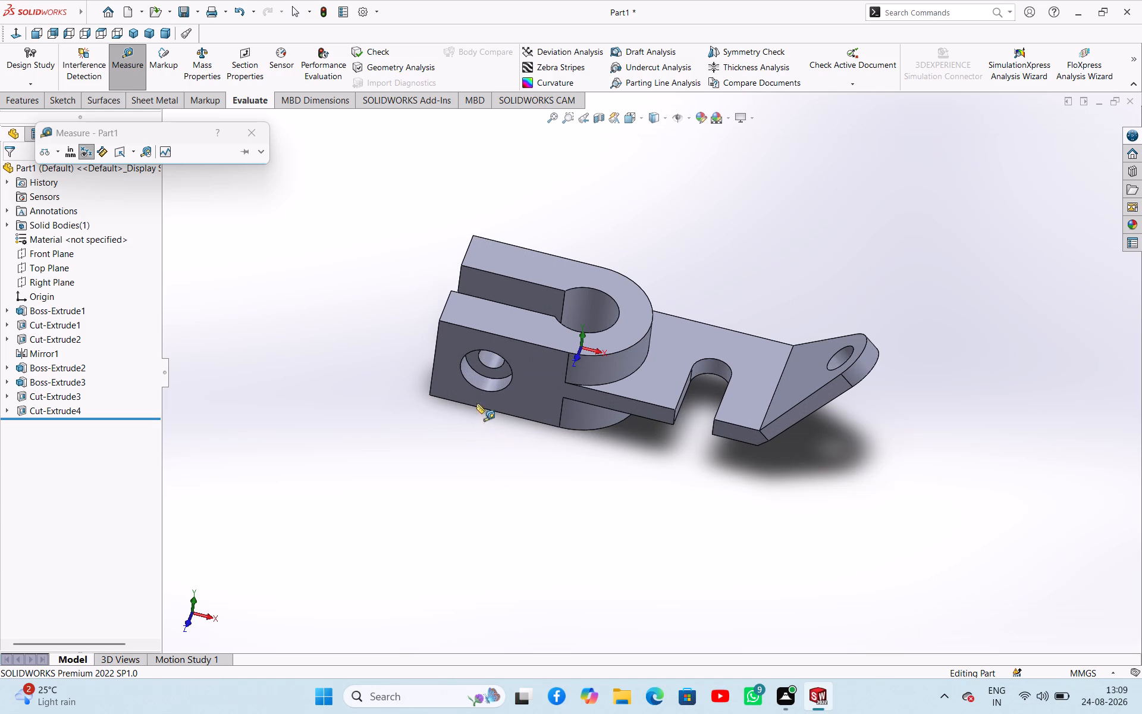
scroll(782, 253, down, 1)
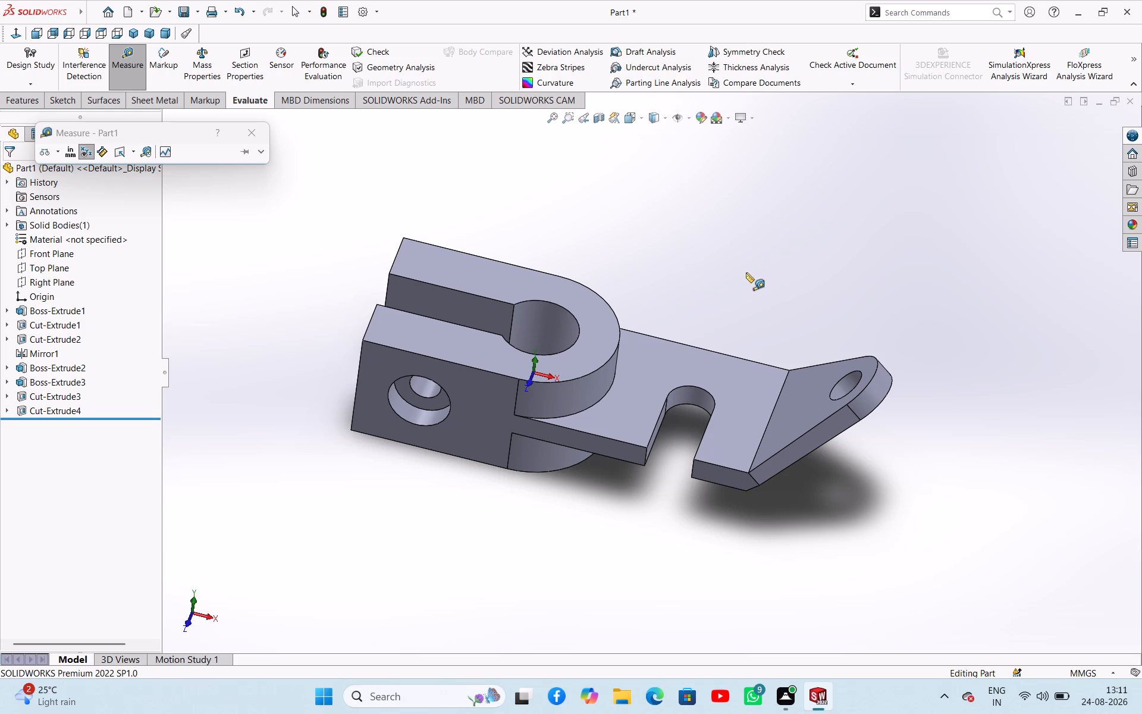
scroll(769, 255, down, 1)
scroll(770, 250, up, 1)
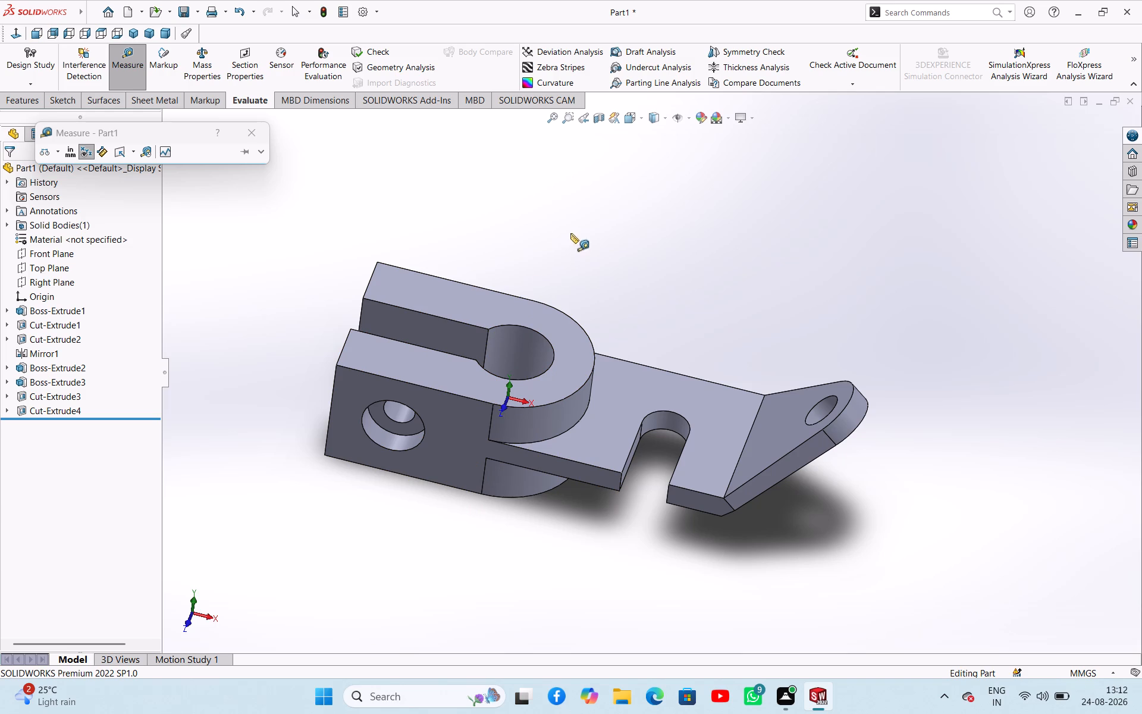
click(537, 340)
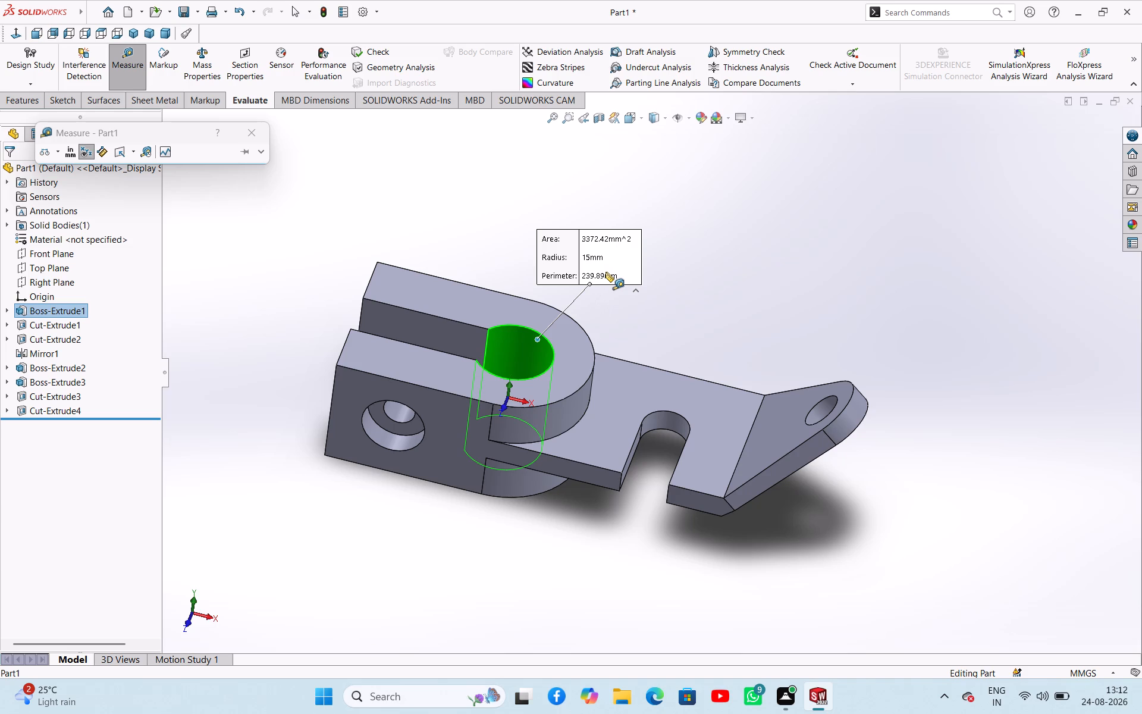
click(748, 259)
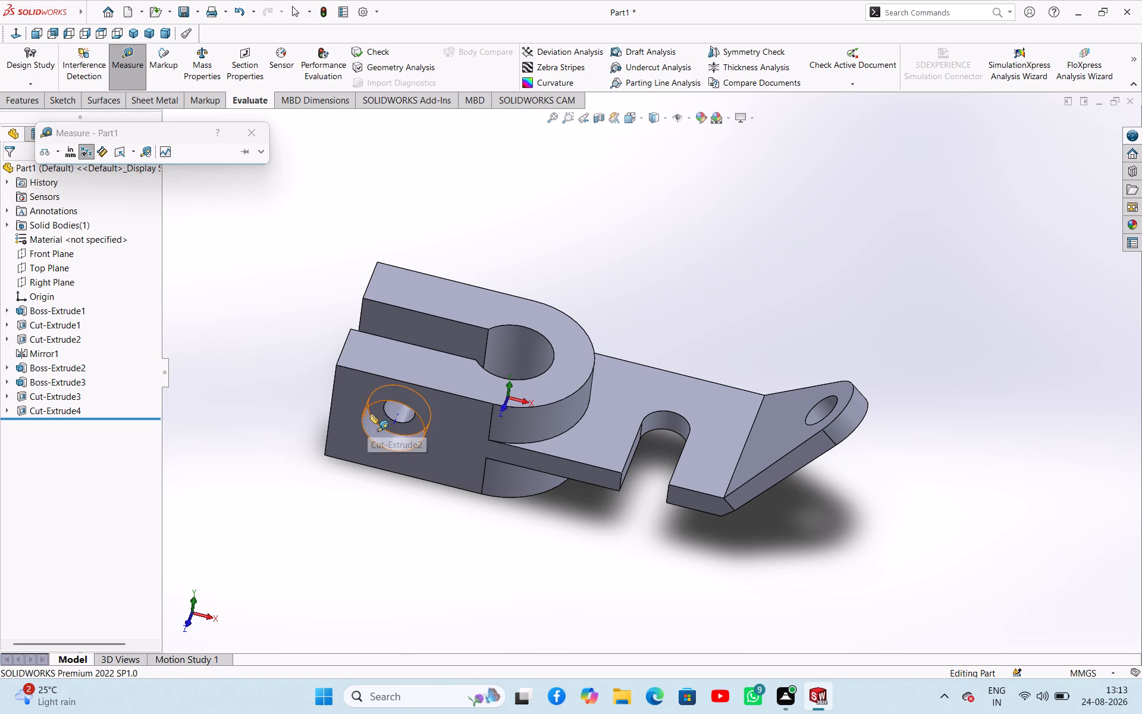
Measure the diameter of the counterbore's inner edge on the clevis leg's cross hole, and finish measuring.
scroll(363, 409, down, 4)
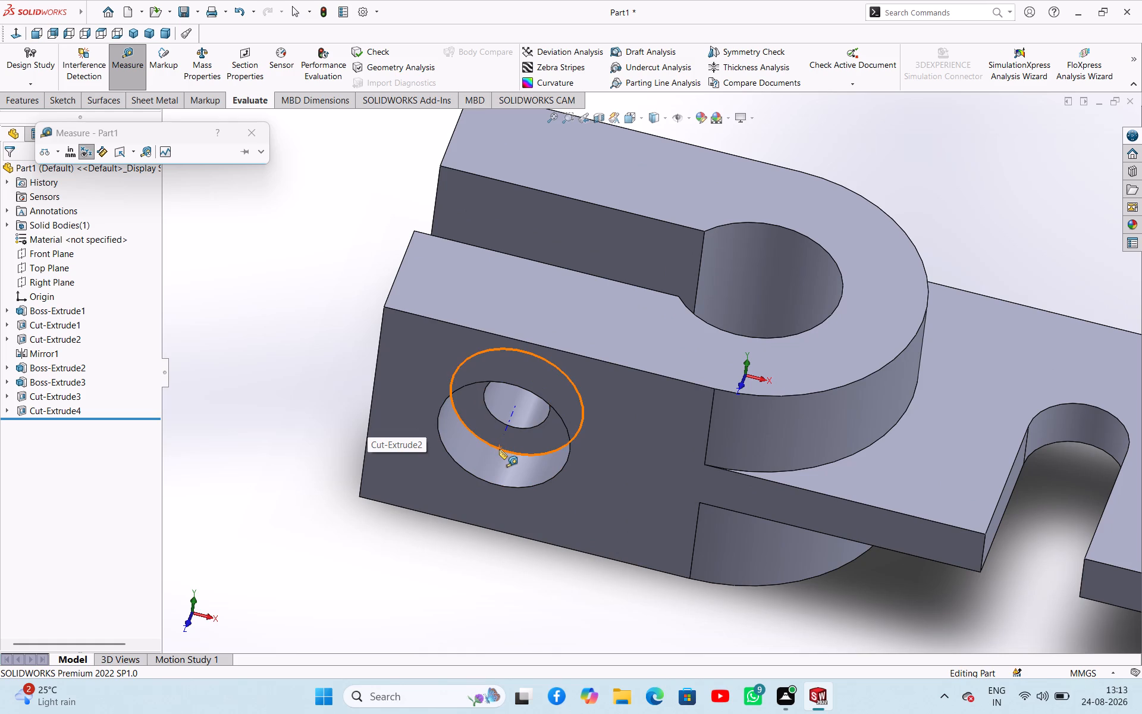
click(516, 452)
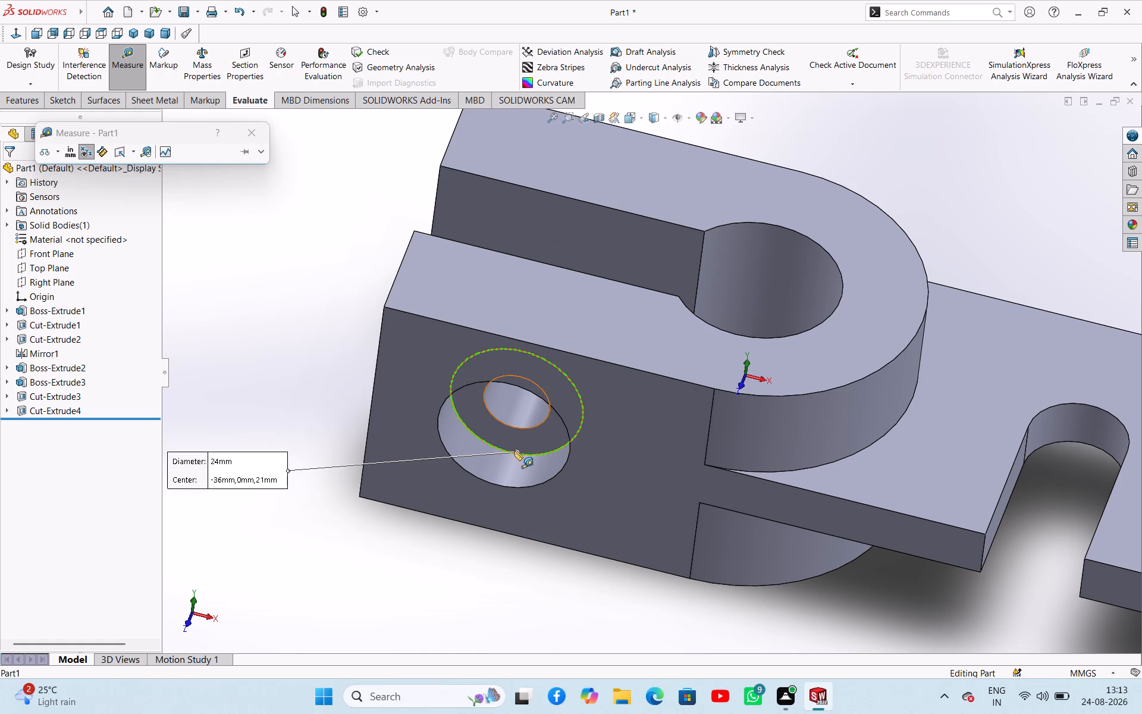
click(251, 232)
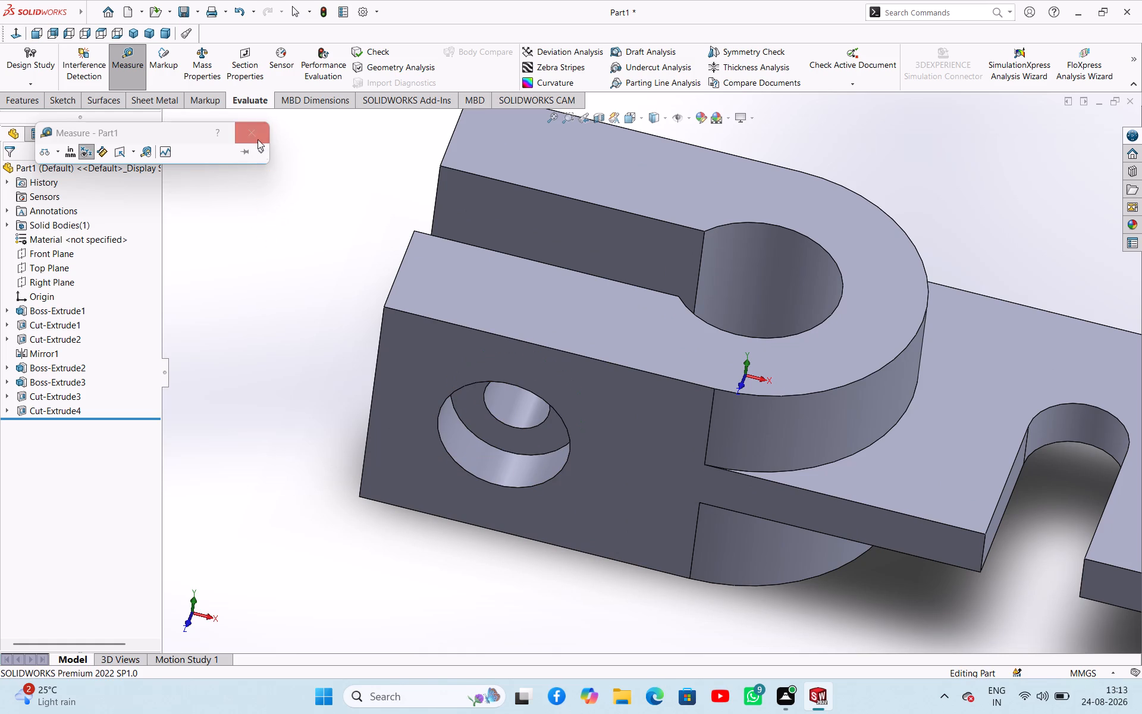
click(258, 139)
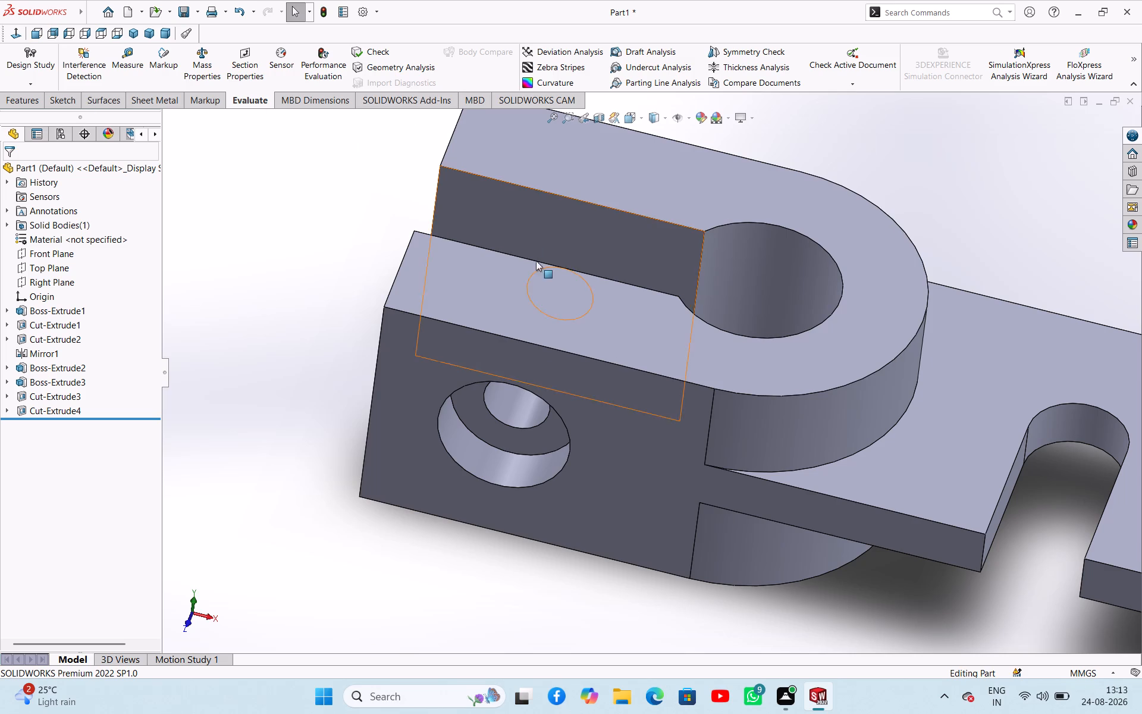
Inspect the clevis bore's rim and the straight edges where the bore meets the slot between the legs.
click(812, 240)
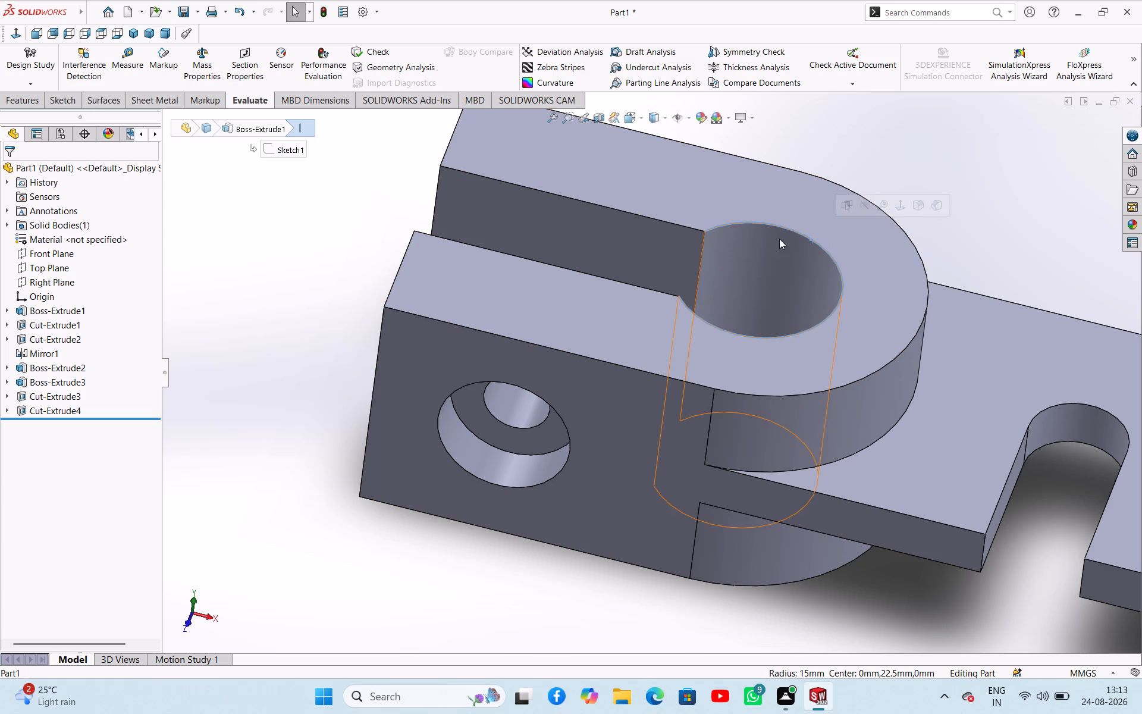
click(263, 202)
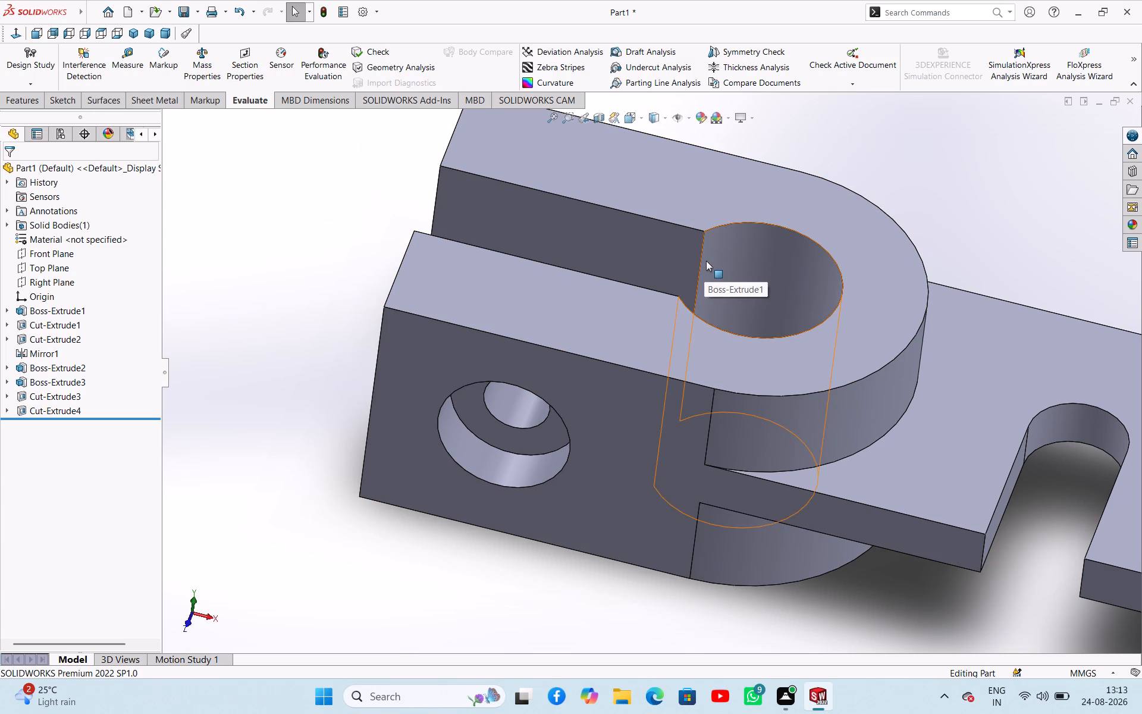
click(700, 255)
middle_drag(799, 299, 765, 371)
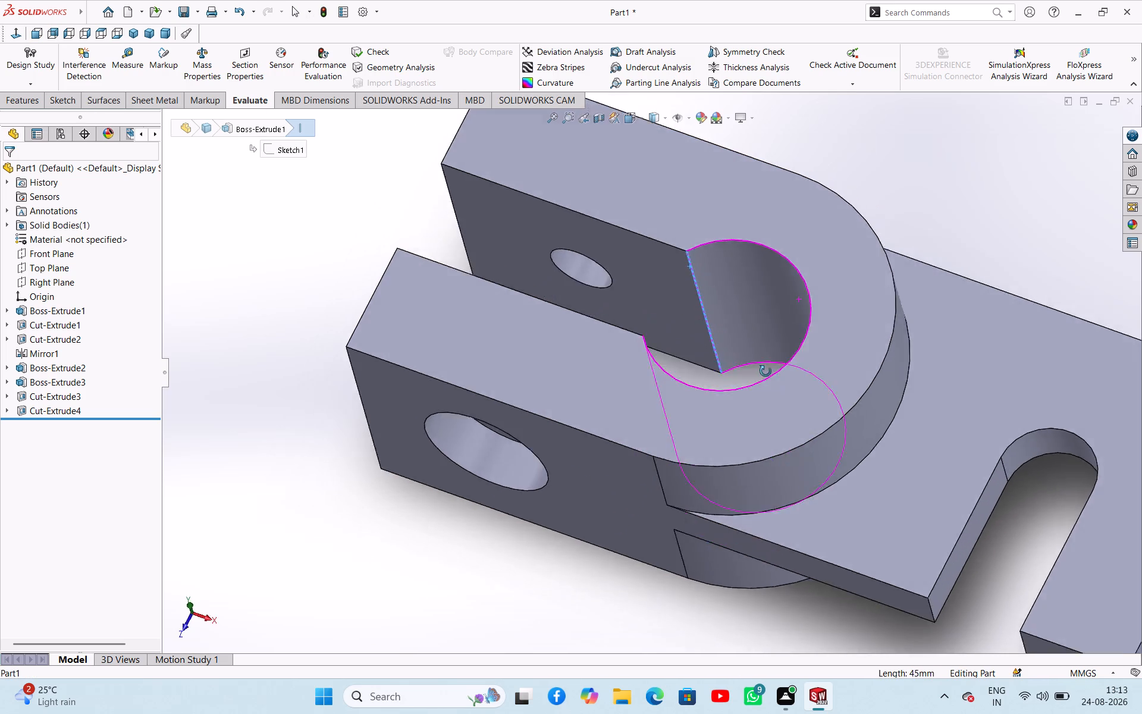
middle_drag(765, 371, 762, 559)
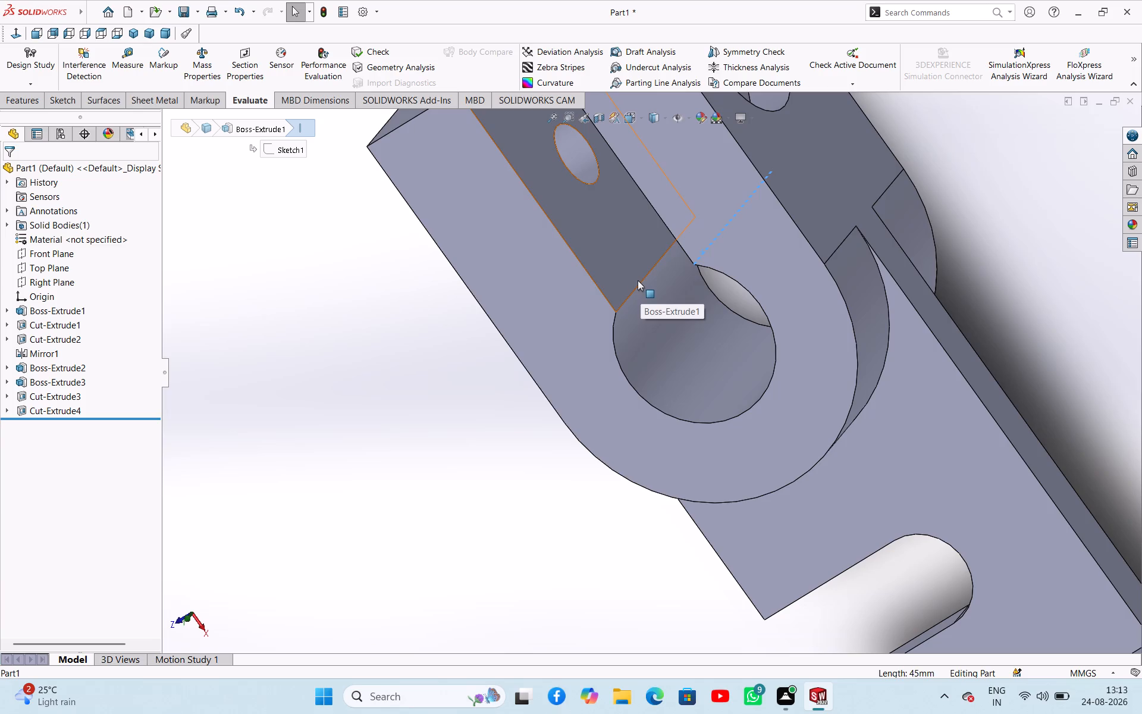
click(641, 282)
click(460, 409)
Examine the clevis legs, counterbored cross holes and open bore up close from several oblique angles.
scroll(479, 419, up, 1)
middle_drag(482, 419, 564, 376)
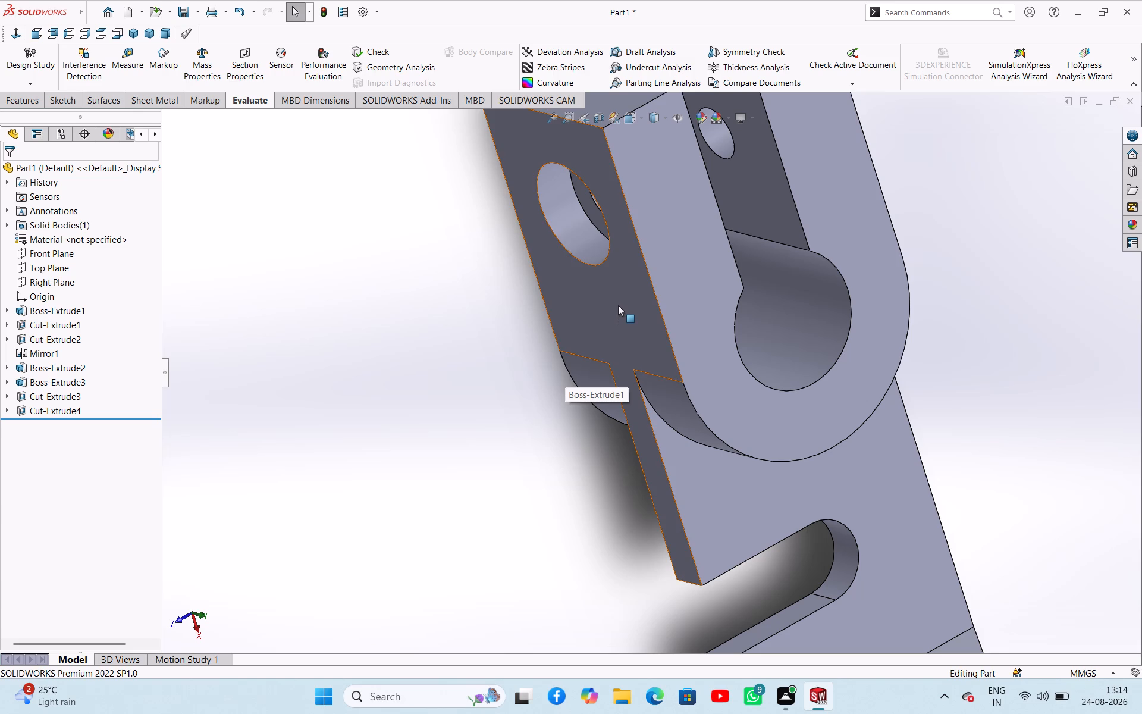
scroll(618, 305, up, 1)
scroll(618, 305, down, 1)
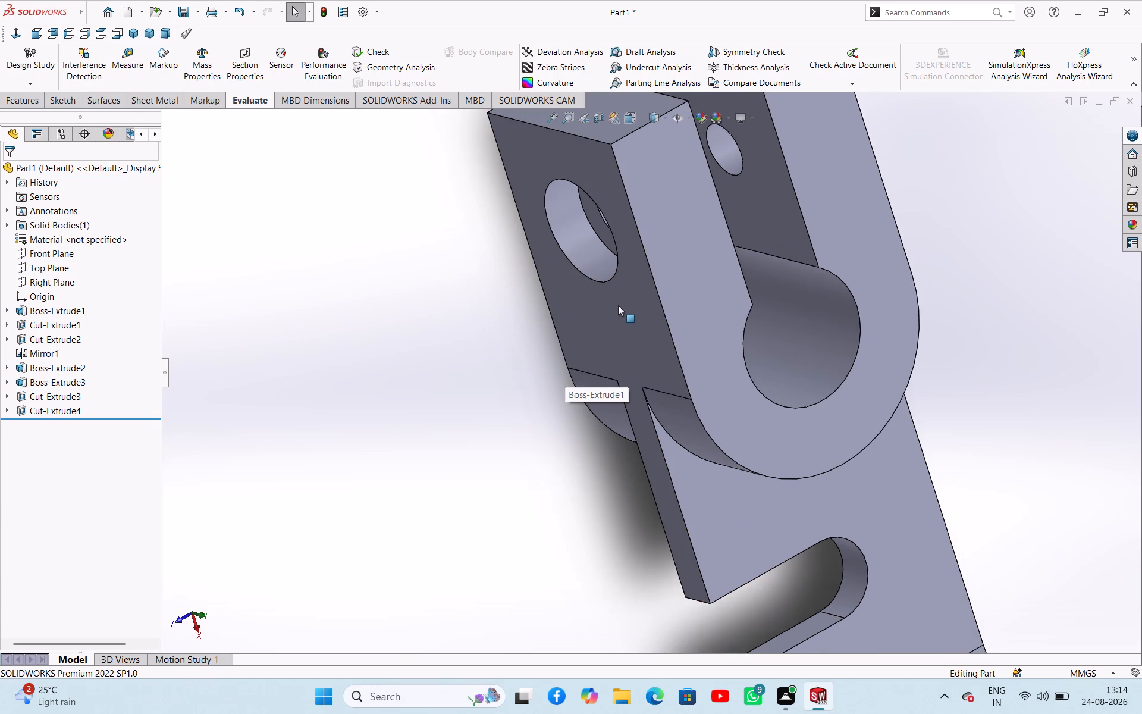
scroll(618, 305, down, 1)
scroll(618, 305, up, 5)
scroll(618, 303, down, 4)
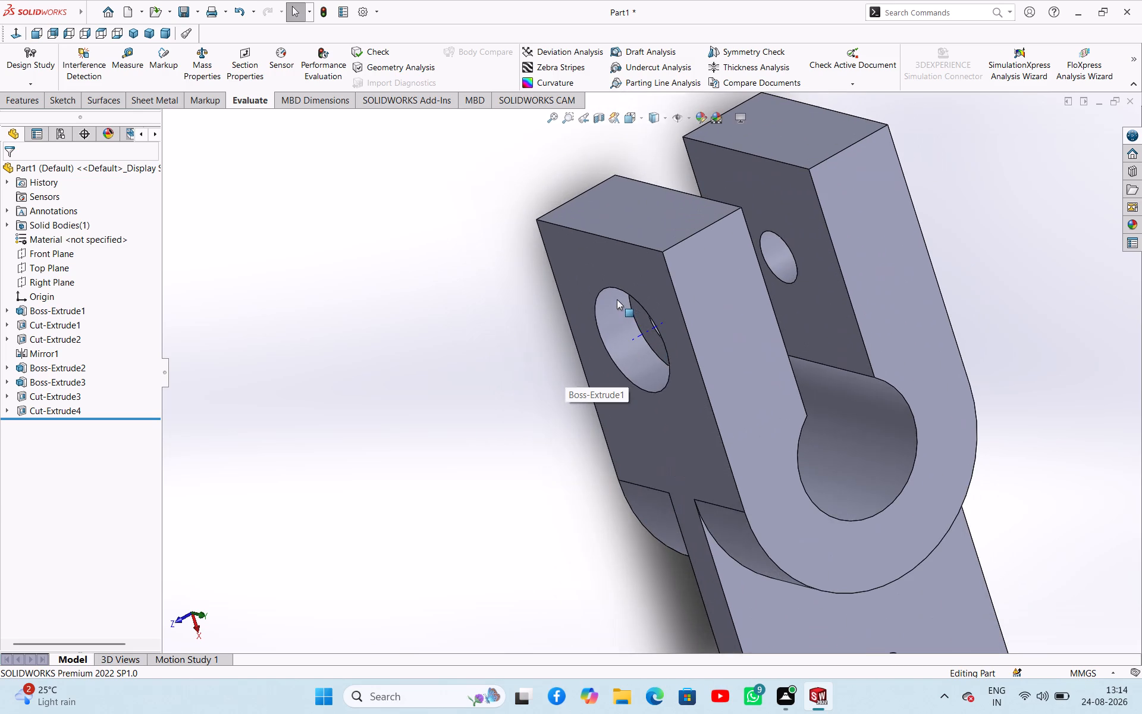
middle_drag(701, 312, 733, 306)
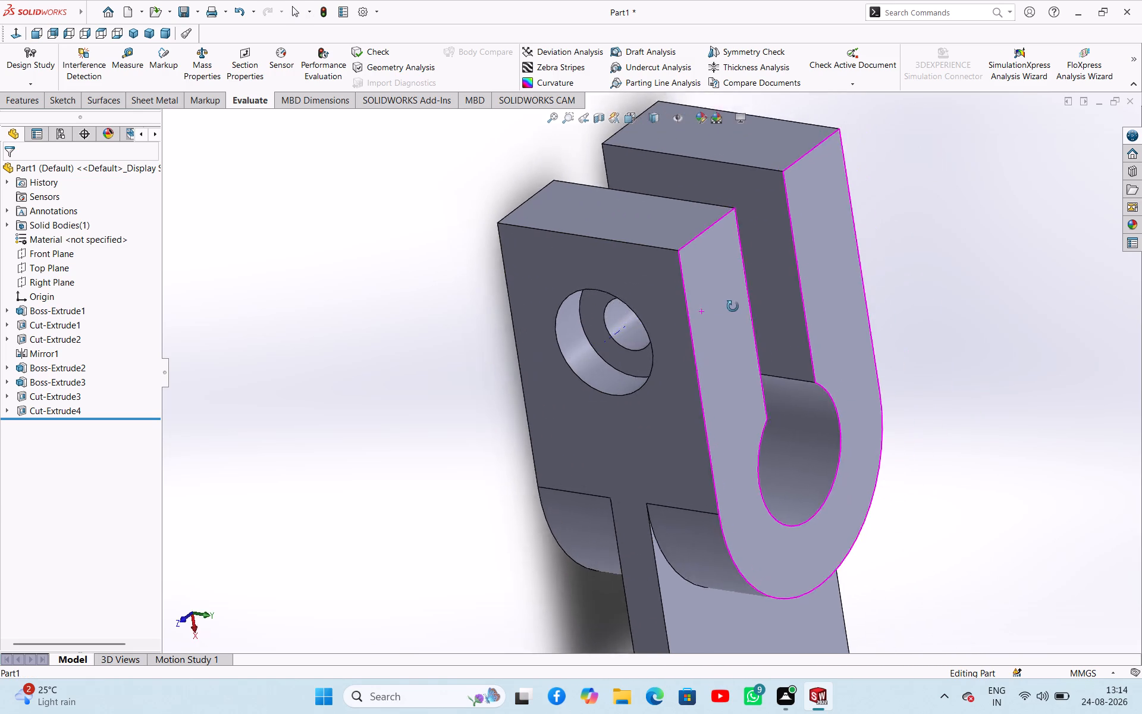
middle_drag(733, 306, 779, 235)
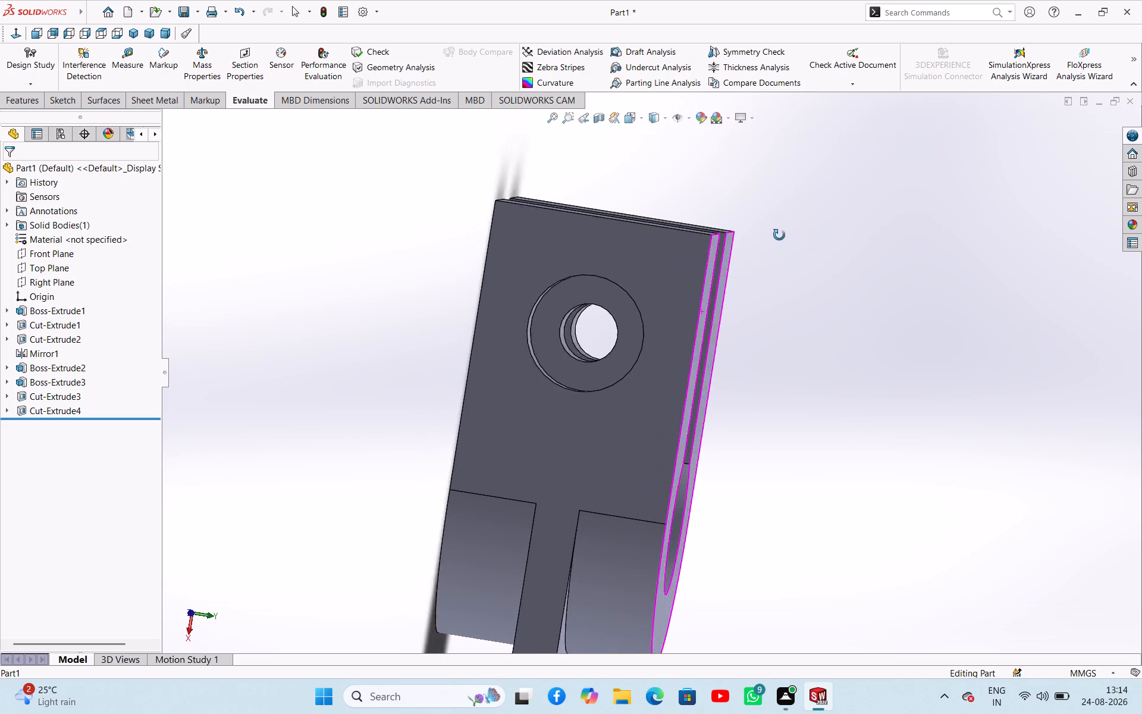
middle_drag(779, 235, 652, 327)
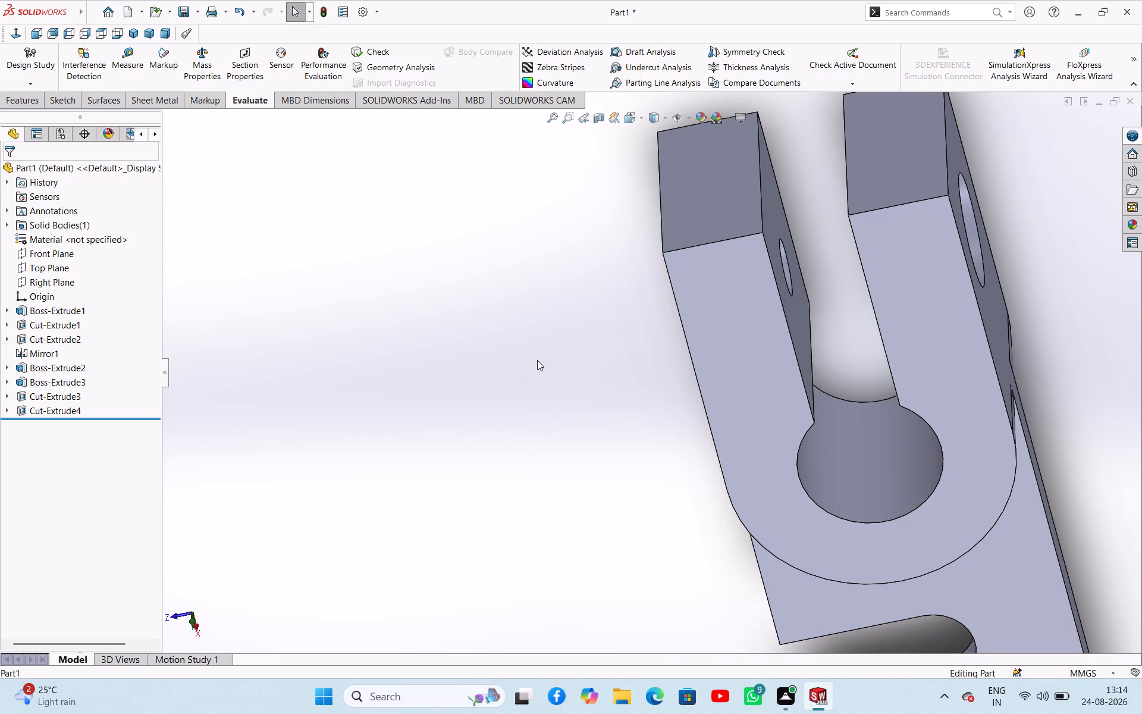
Inspect the clevis bore face and its run through the legs from above and from the cross-hole side.
scroll(693, 392, up, 2)
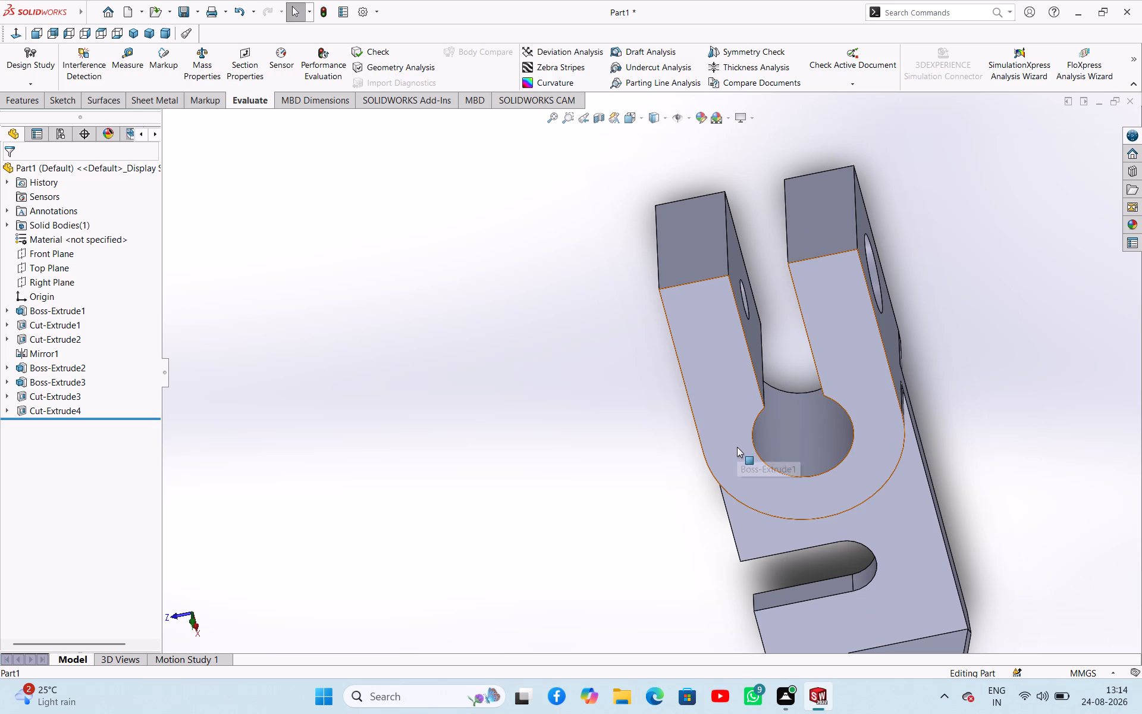
click(788, 430)
middle_drag(779, 441, 767, 325)
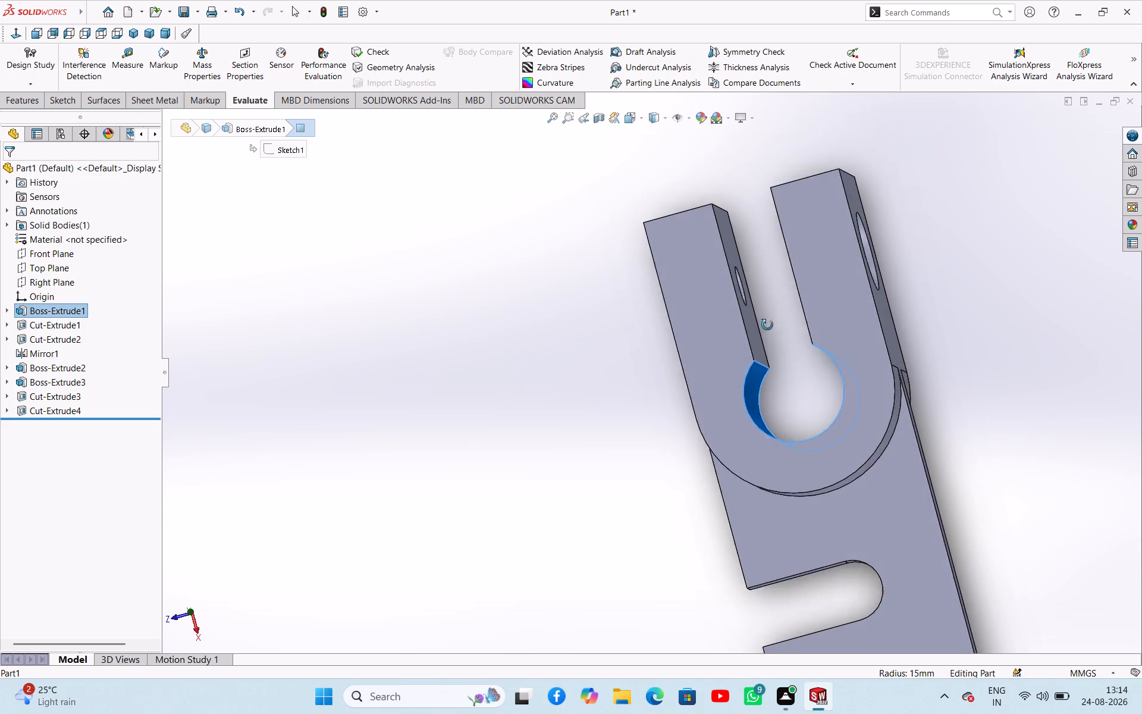
middle_drag(767, 325, 760, 329)
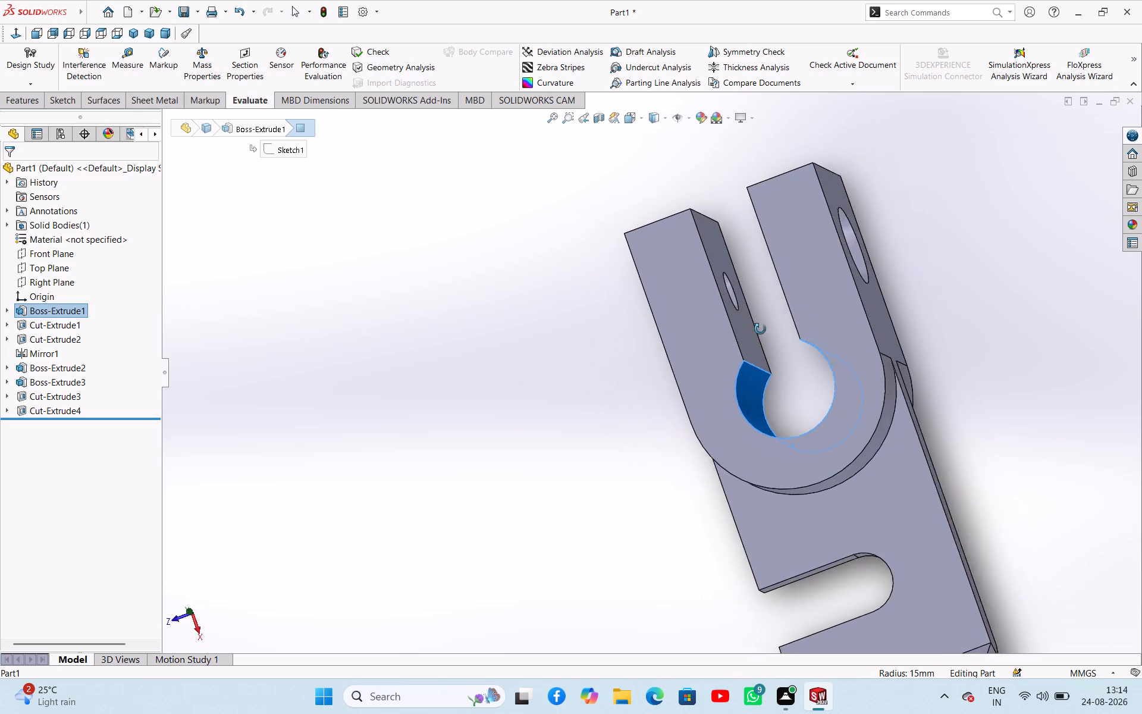
middle_drag(760, 329, 923, 281)
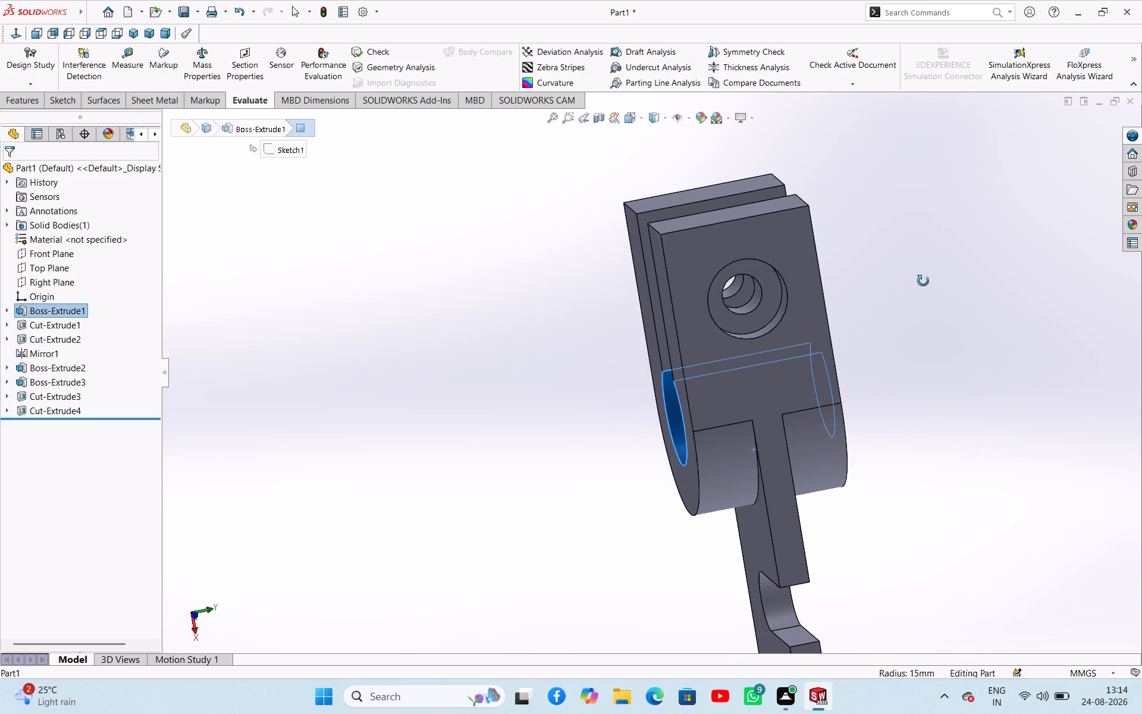
middle_drag(923, 281, 918, 258)
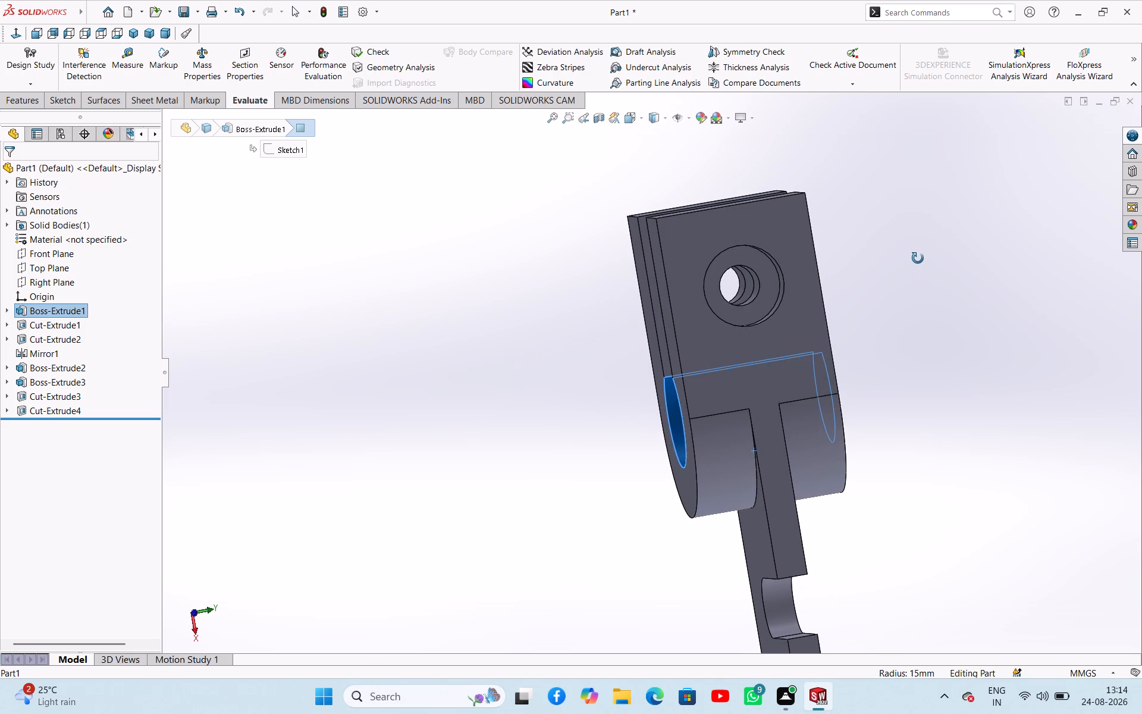
middle_drag(918, 258, 910, 259)
drag(382, 297, 372, 300)
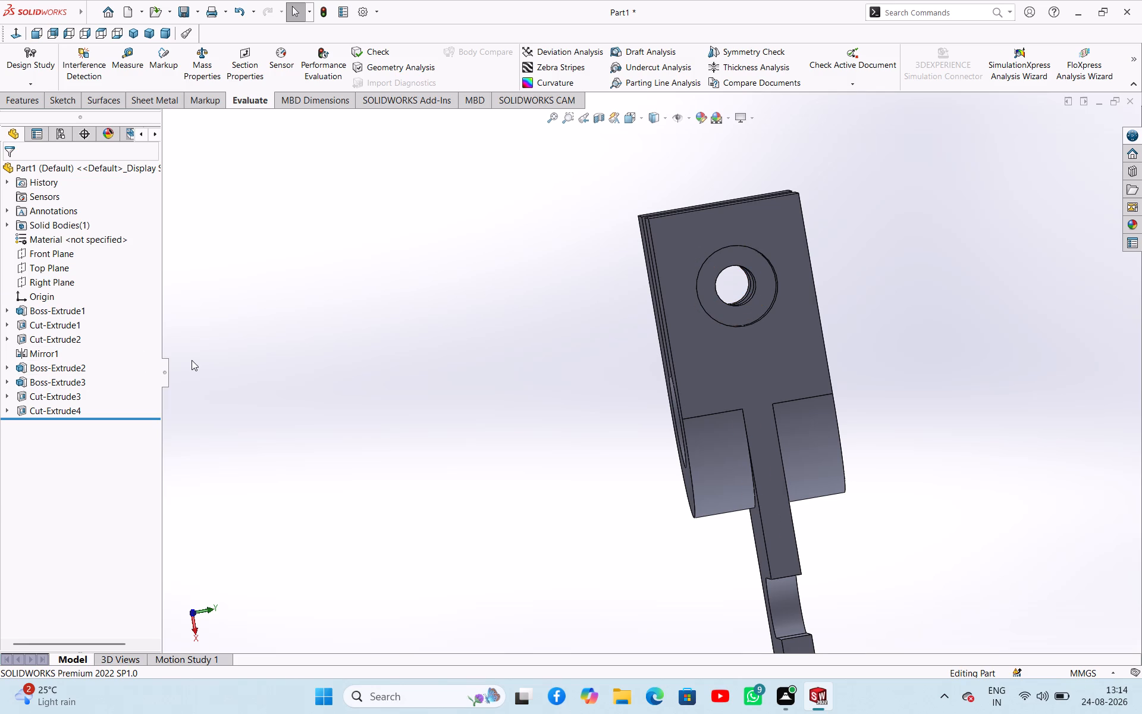
Examine the whole part's overall shape from the cross-hole side and oblique angles, including the clevis, tongue and bent arm.
scroll(192, 360, up, 1)
scroll(231, 446, up, 3)
scroll(288, 488, up, 3)
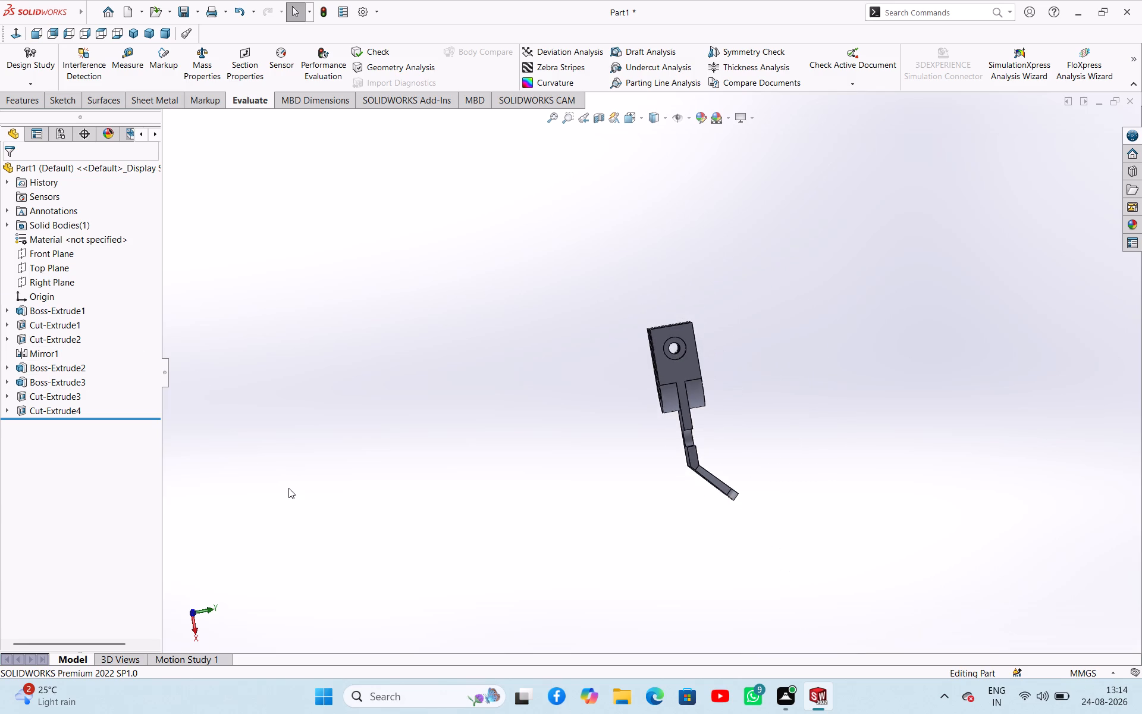
scroll(288, 488, up, 2)
middle_drag(562, 452, 551, 455)
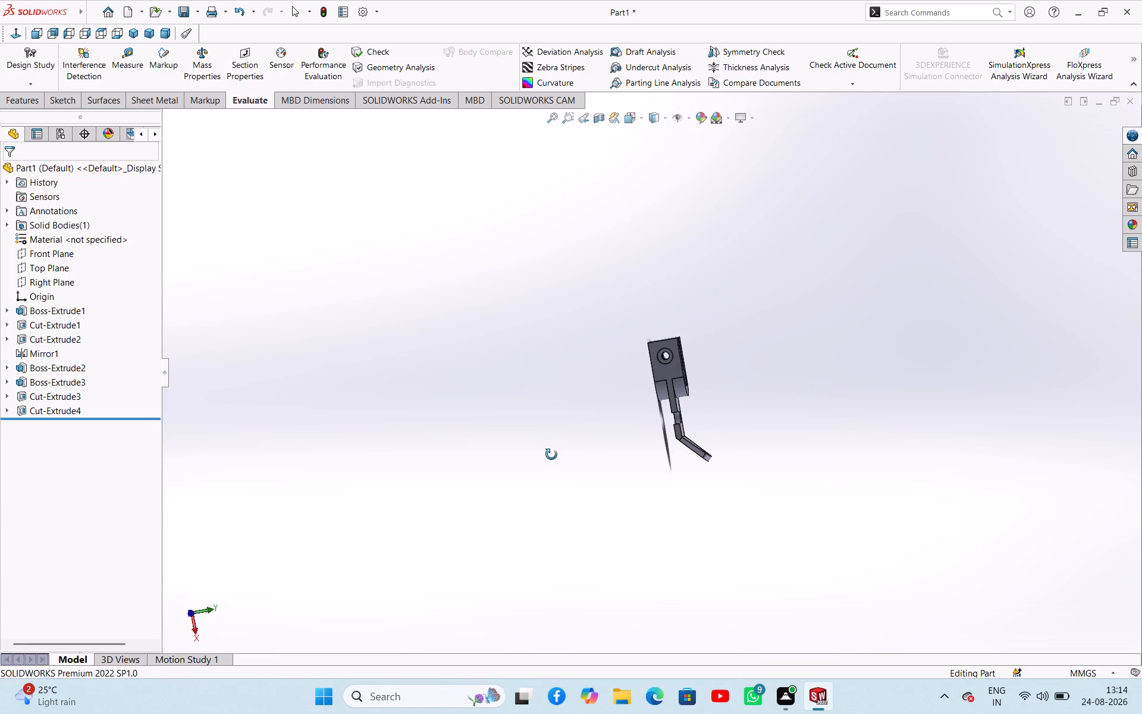
middle_drag(551, 455, 572, 548)
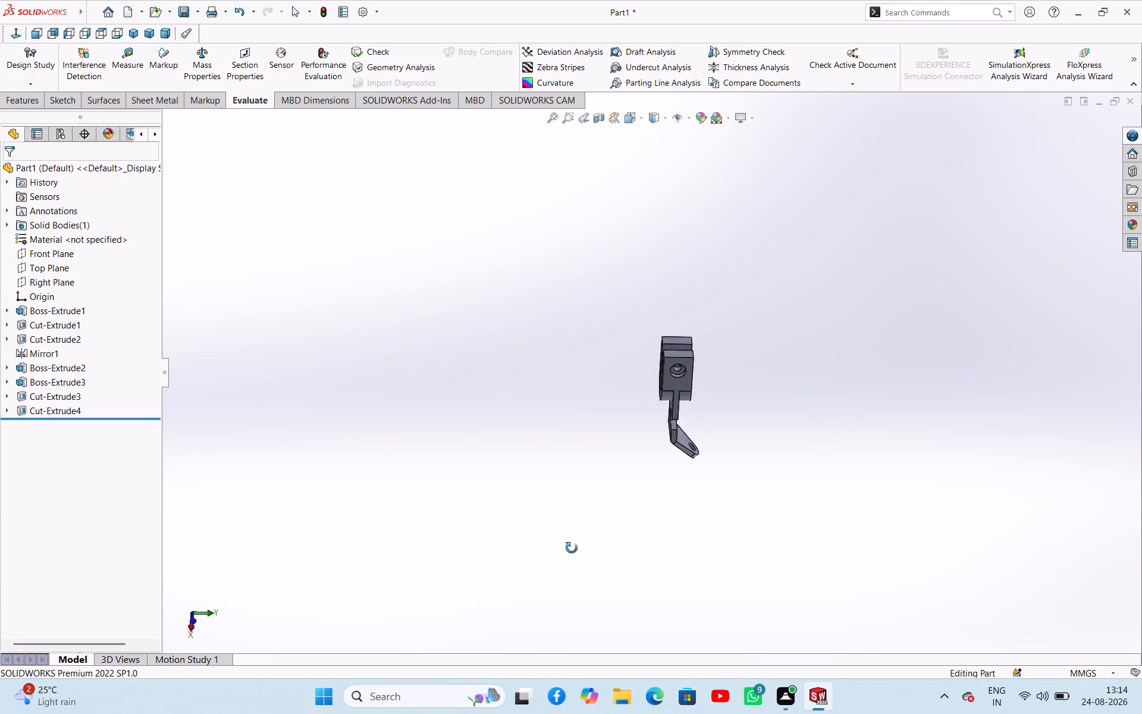
middle_drag(572, 548, 559, 411)
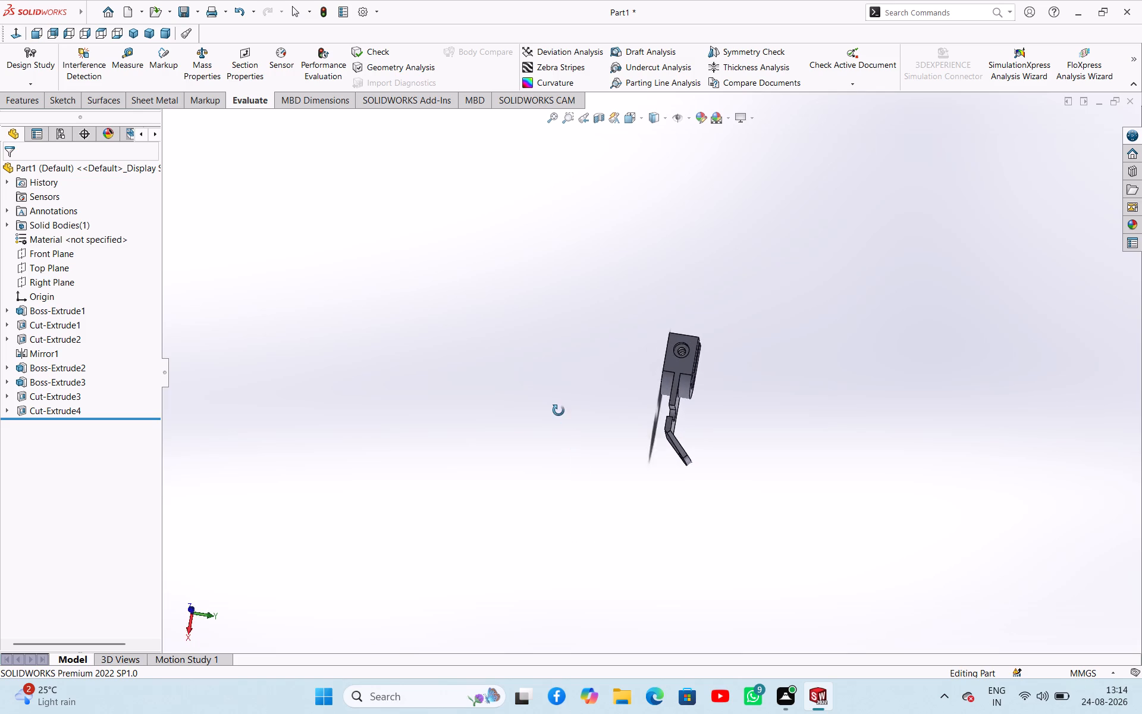
middle_drag(559, 411, 545, 333)
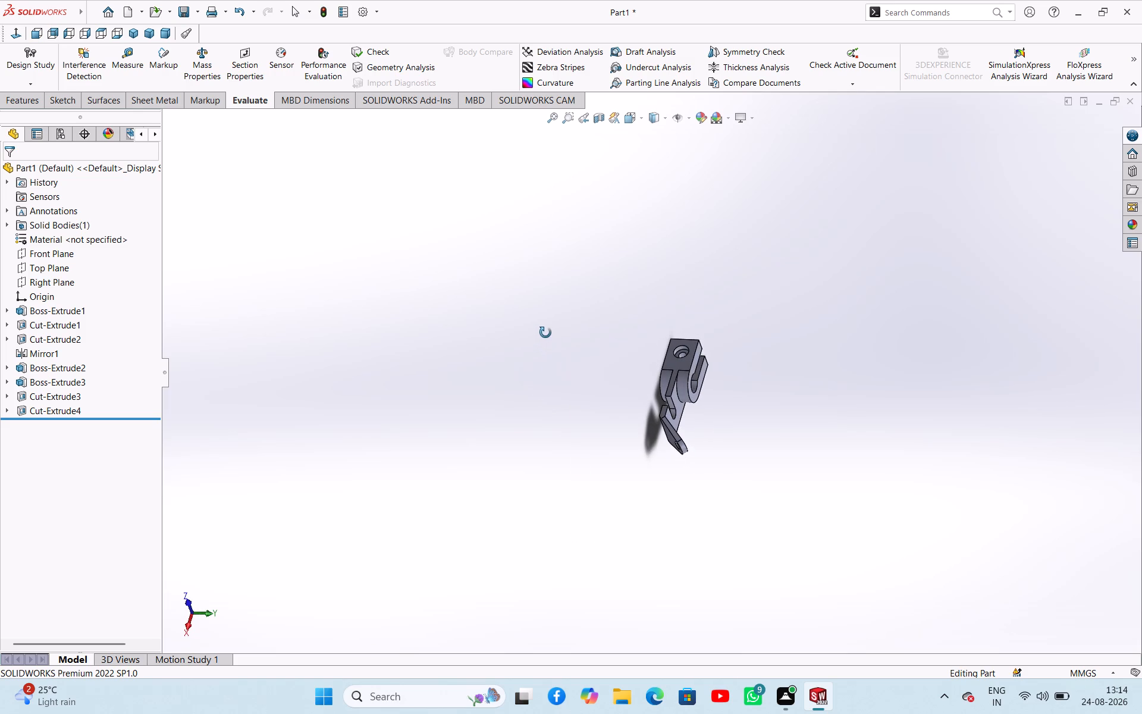
middle_drag(545, 333, 554, 327)
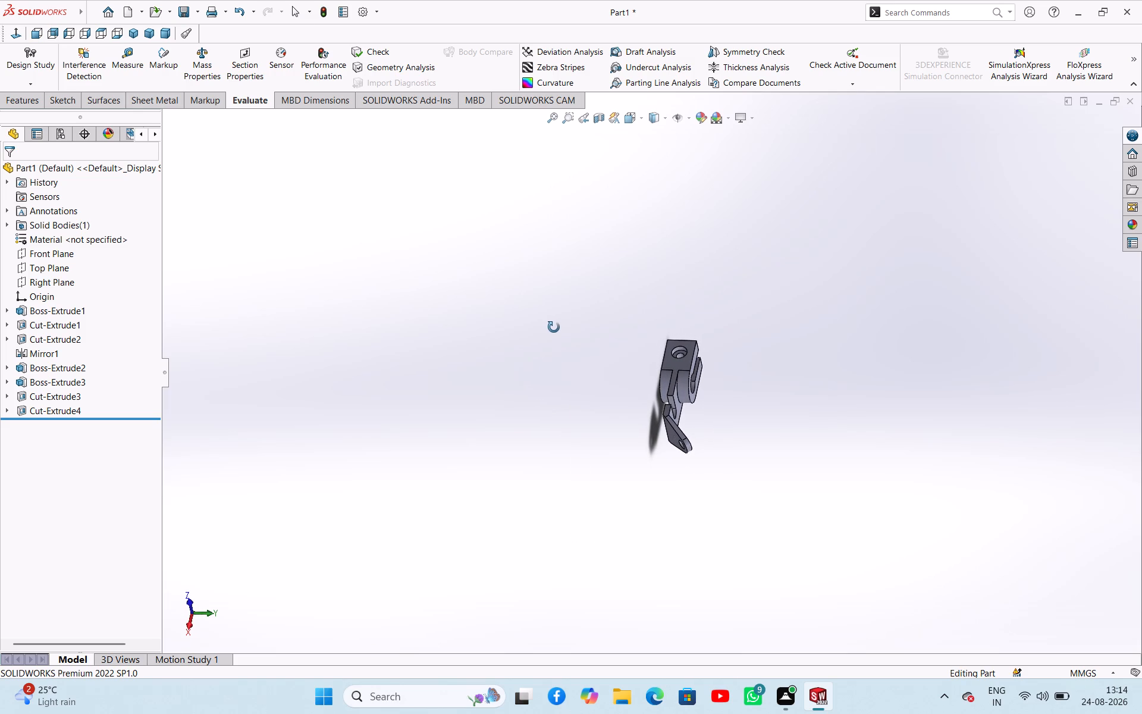
middle_drag(554, 327, 554, 327)
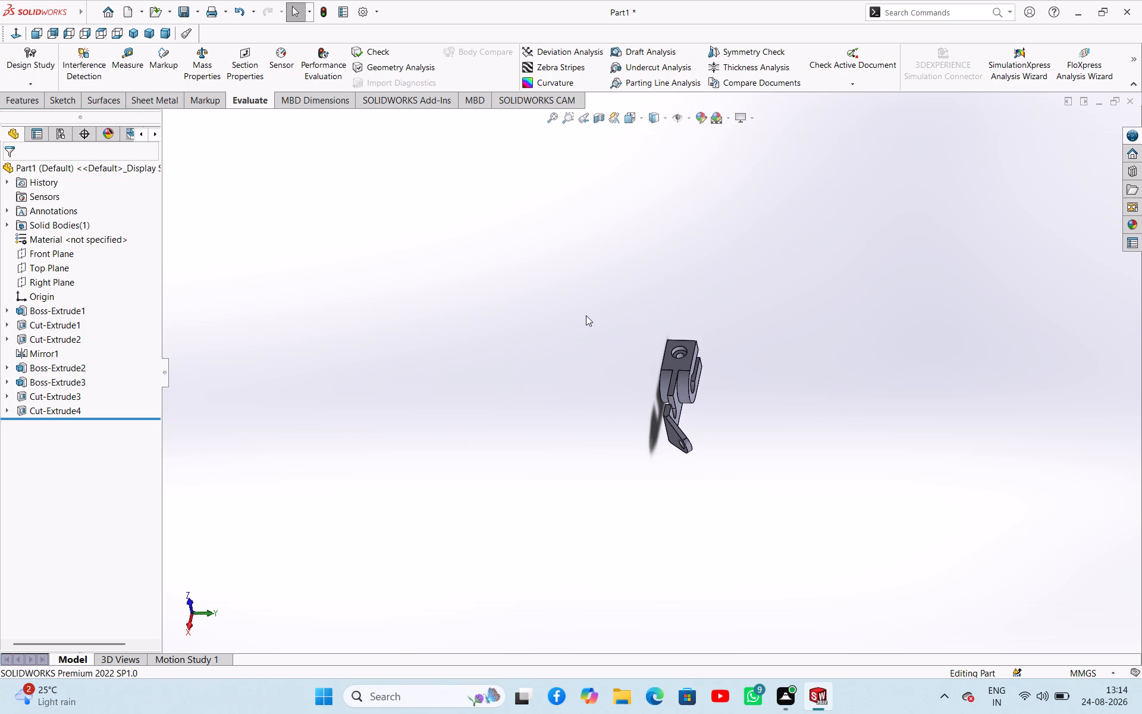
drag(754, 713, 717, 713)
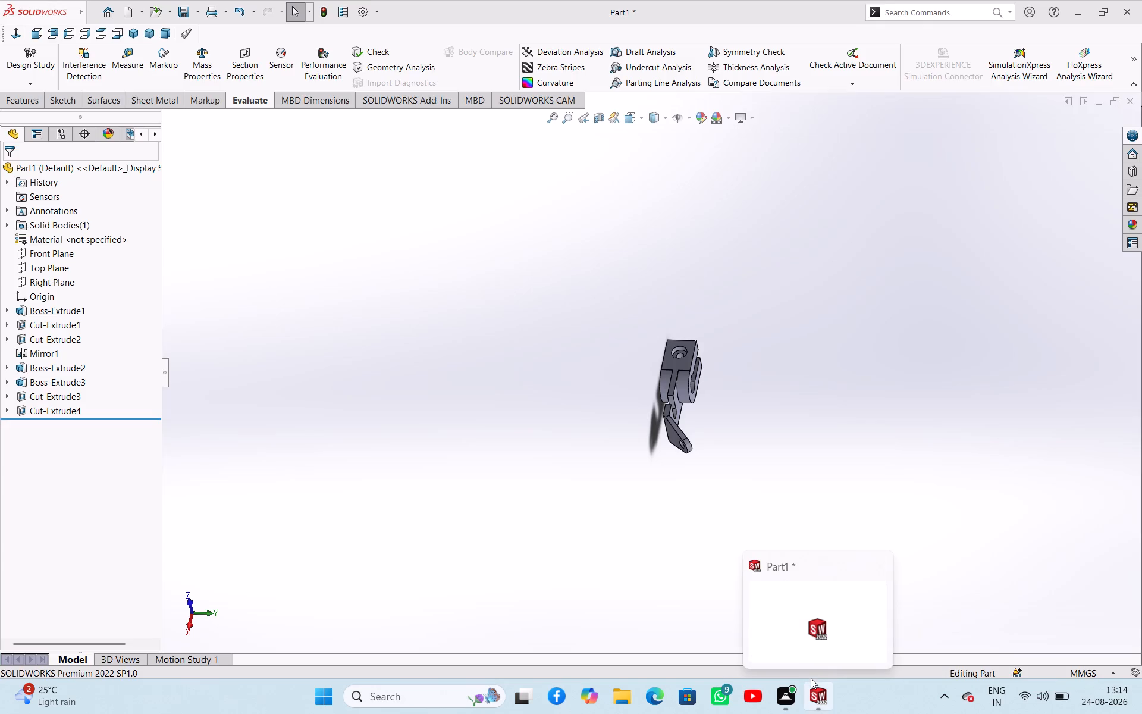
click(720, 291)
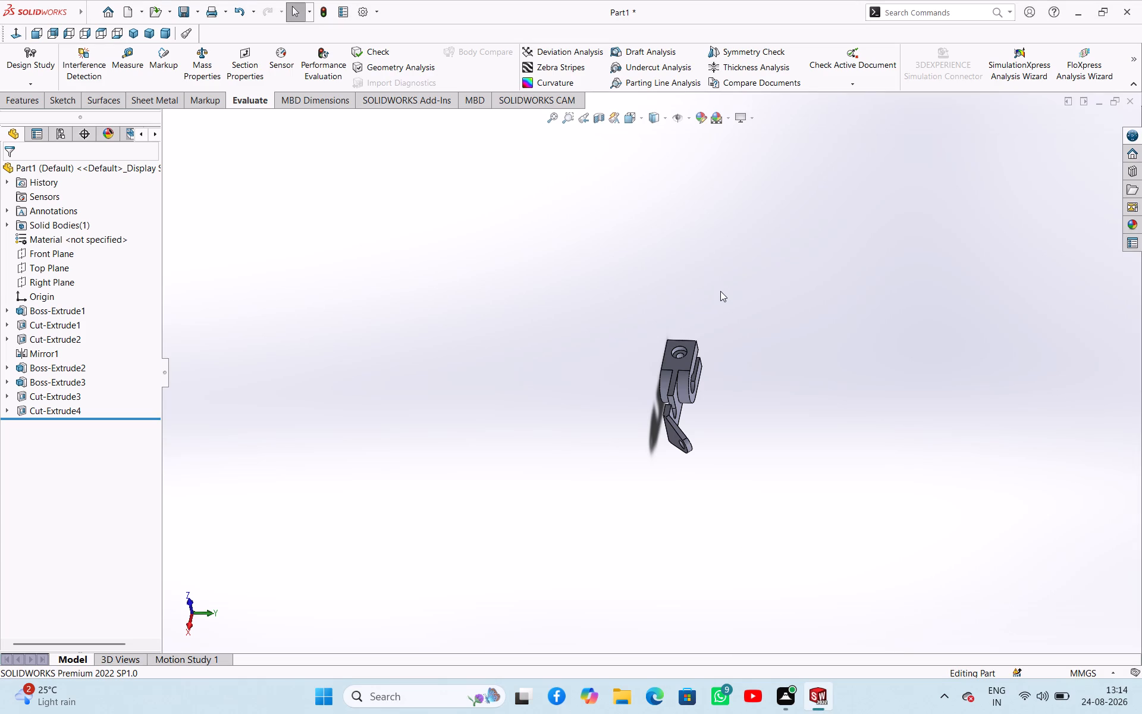
Save the part as CLEVIS BRACKET in the 24-08 folder inside fuji solid works.
key(ctrl+s)
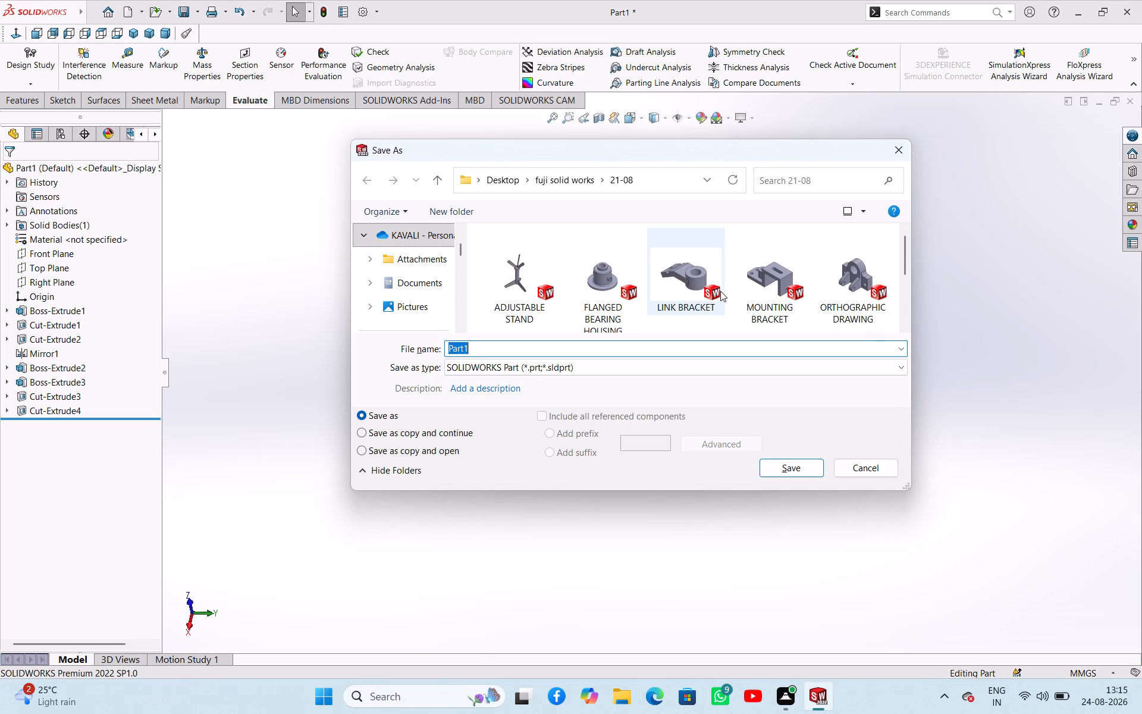
click(441, 186)
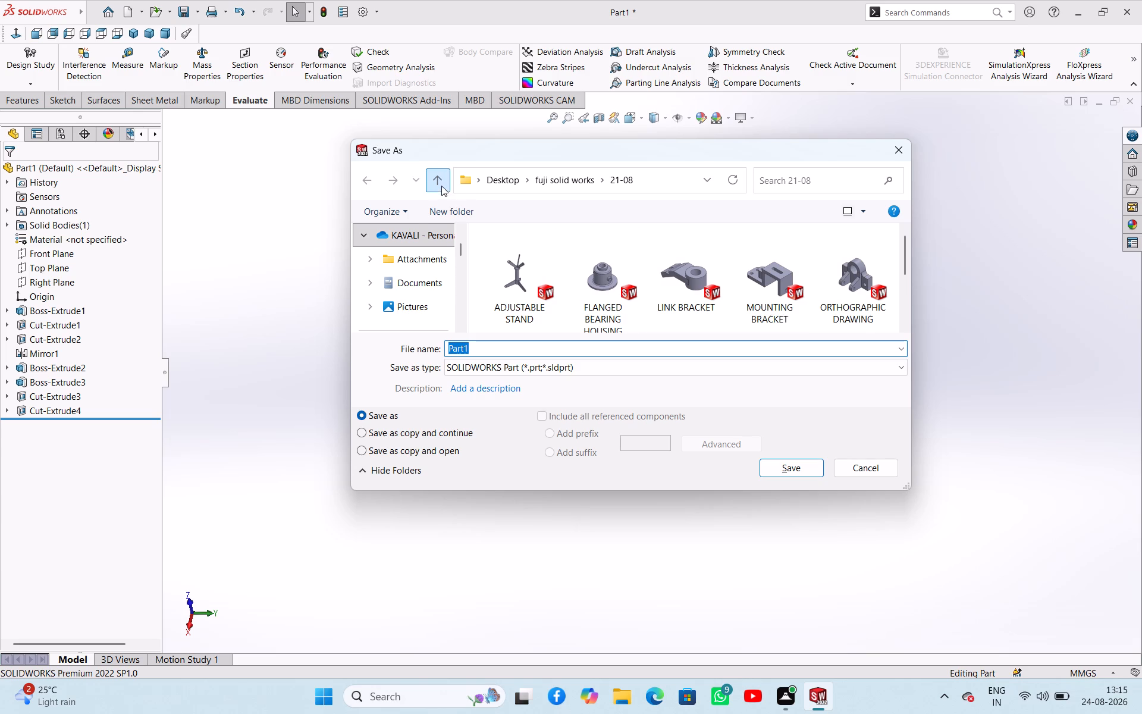
scroll(553, 293, down, 1)
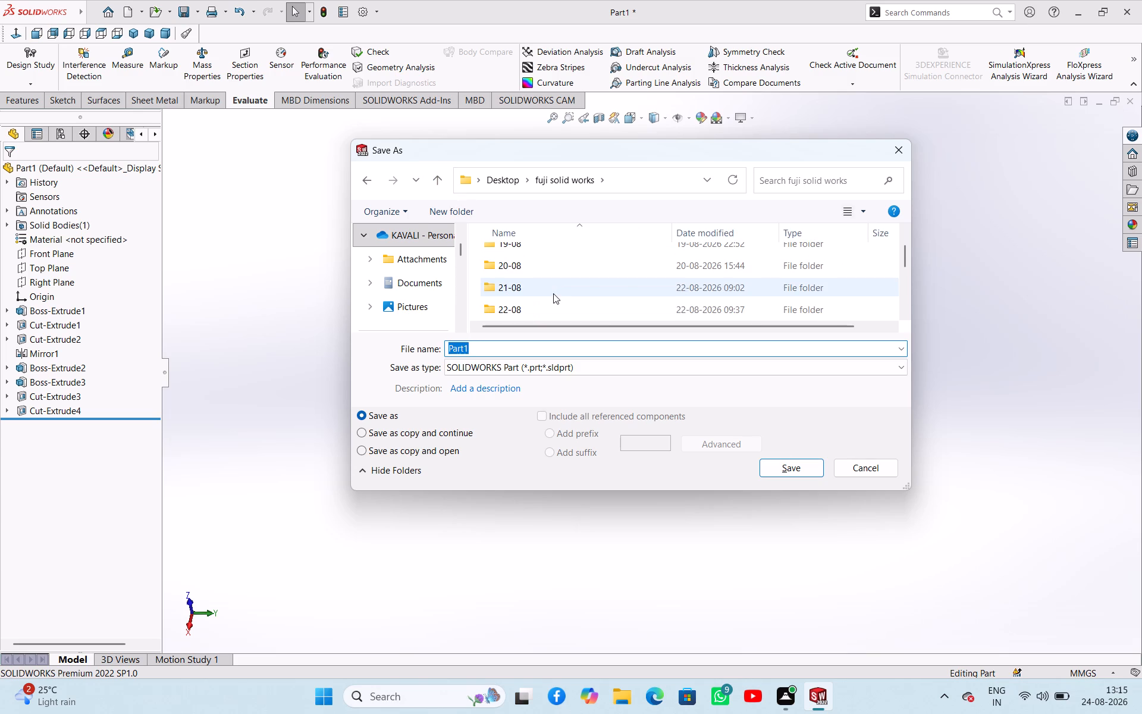
scroll(545, 303, down, 1)
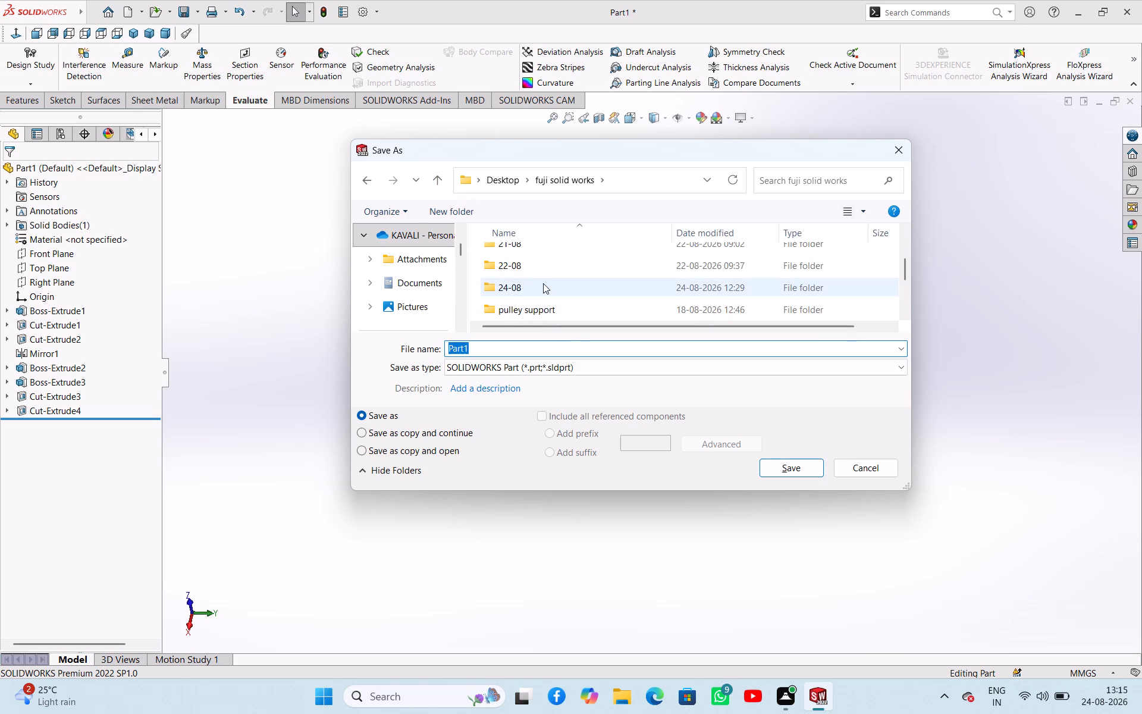
double_click(543, 283)
click(522, 345)
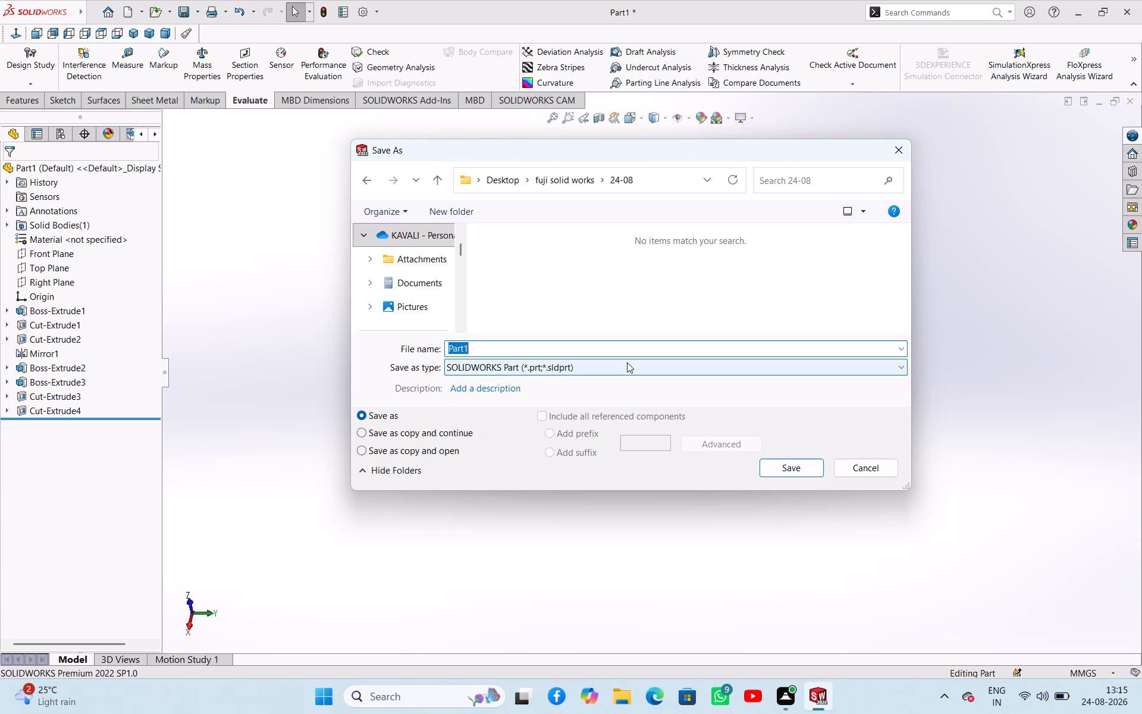
key(c)
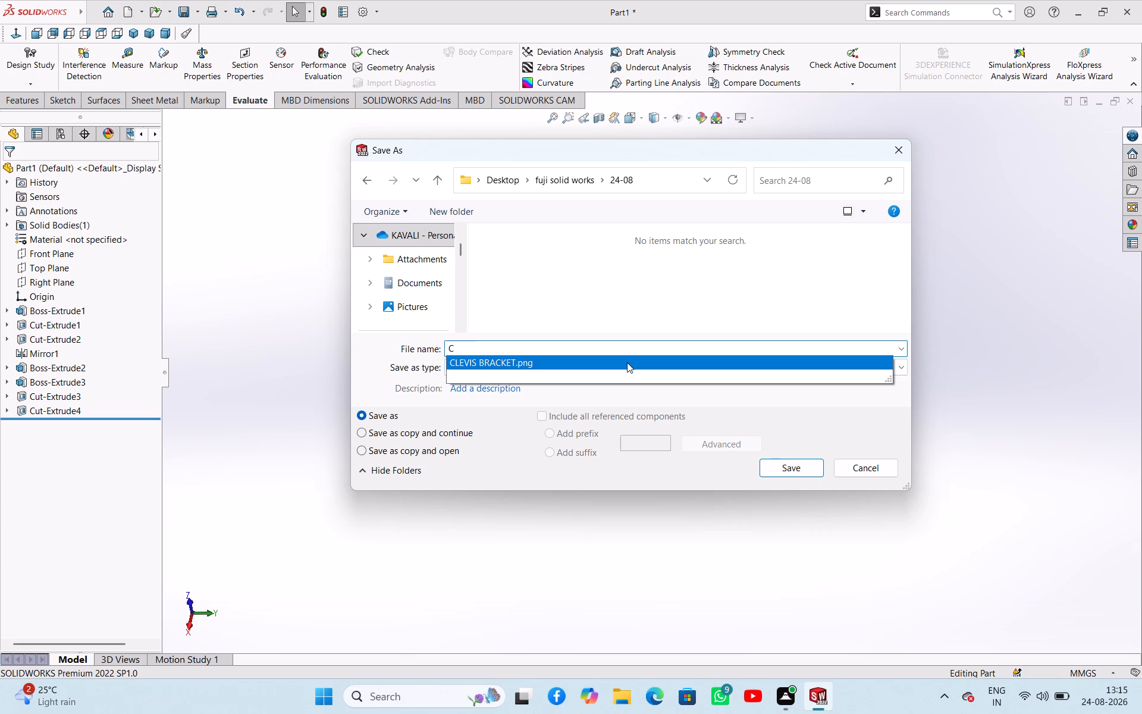
key(l)
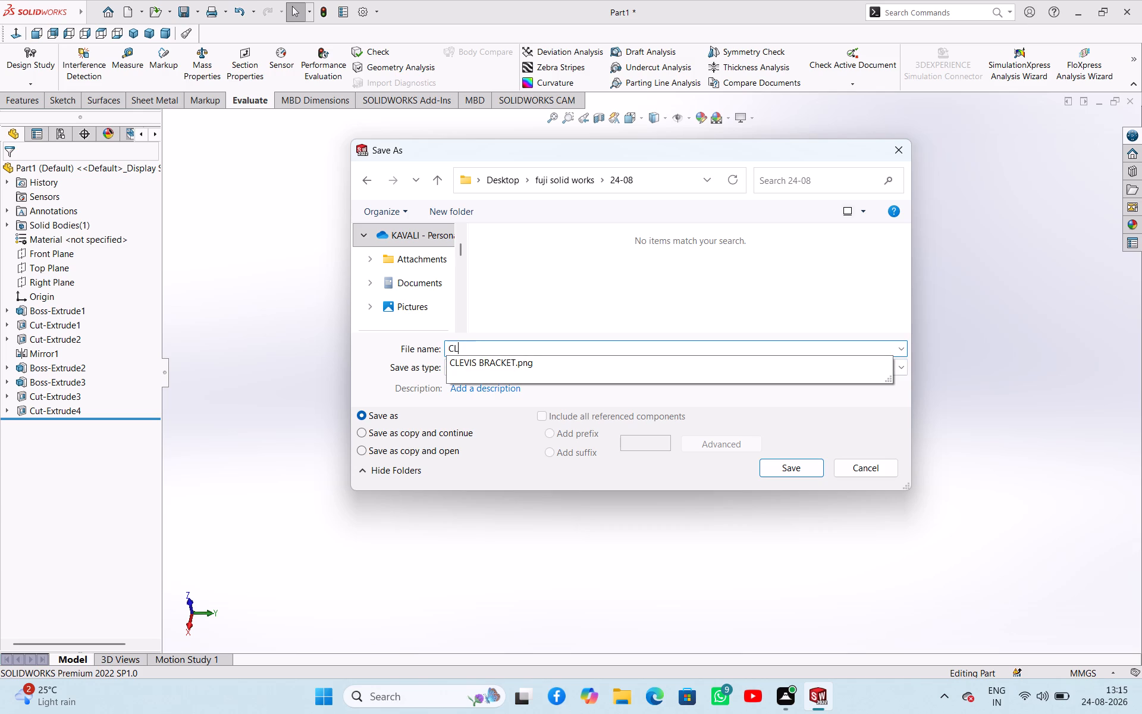
text(EV)
key(i)
text(S)
key(space)
key(b)
text(RACKET)
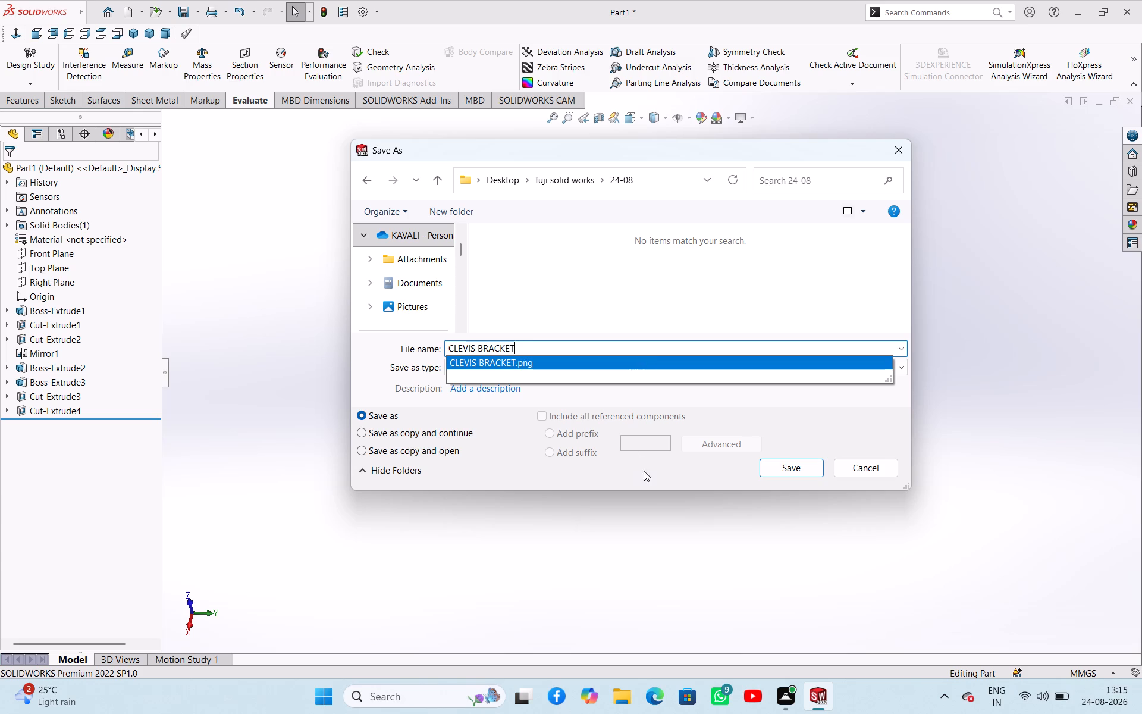
click(774, 470)
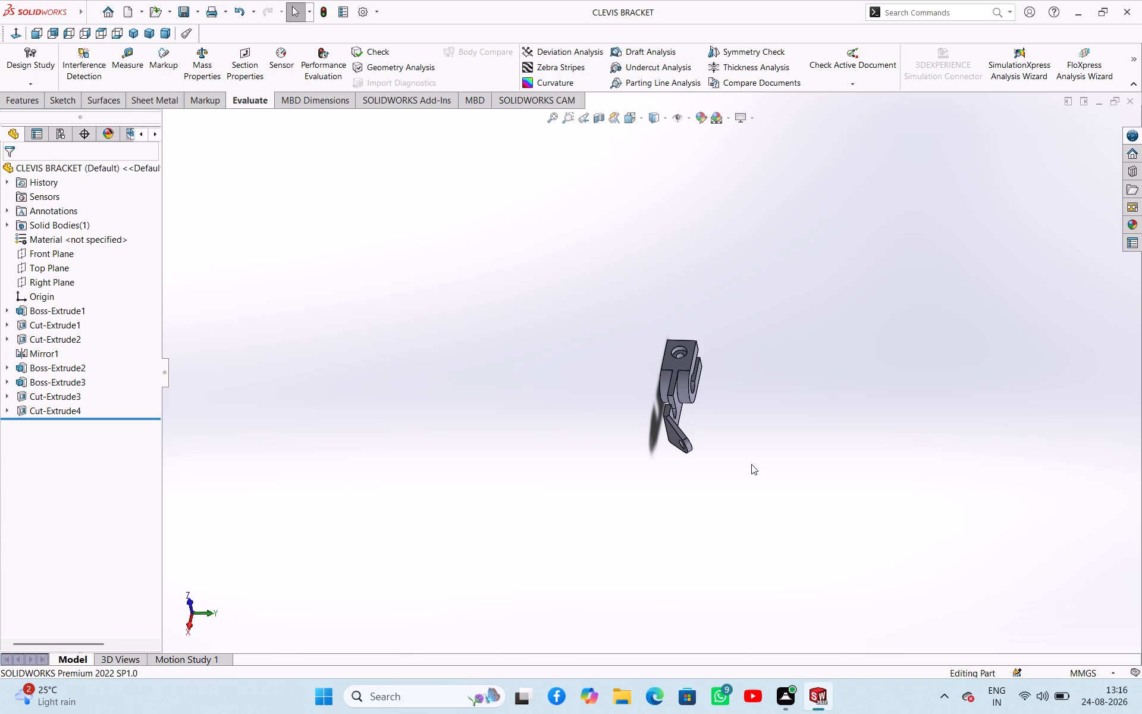
Create a new drawing document on a standard A3 (ISO) sheet with the sheet format displayed.
key(ctrl+n)
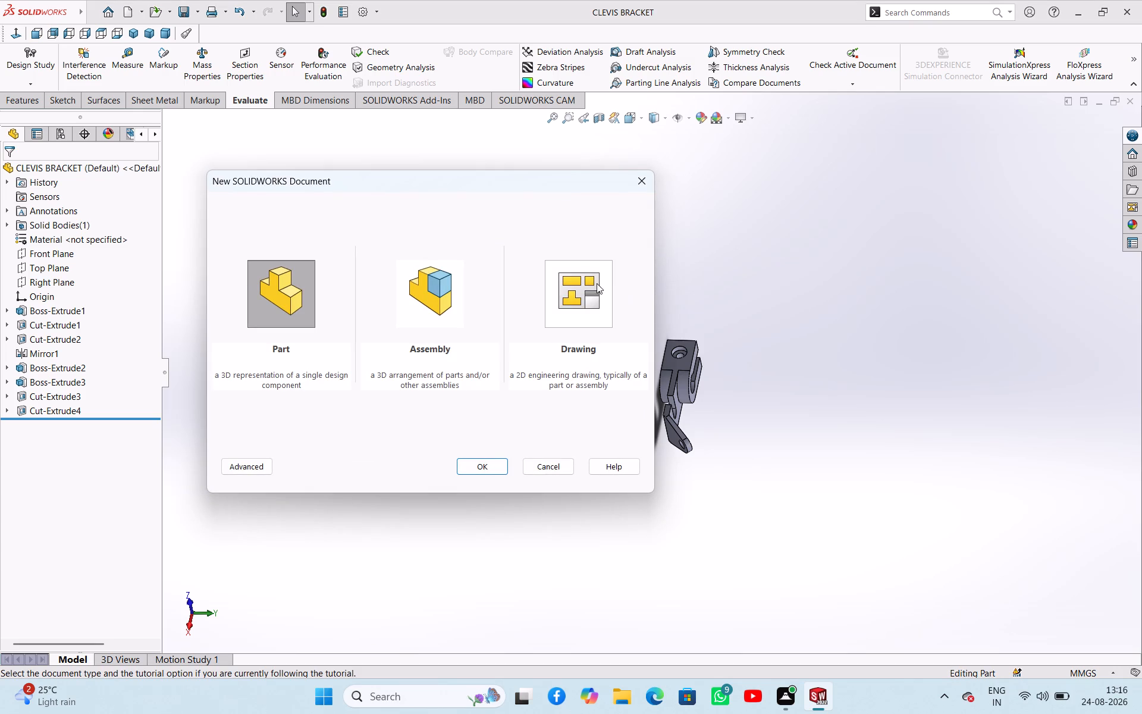
click(589, 289)
click(497, 469)
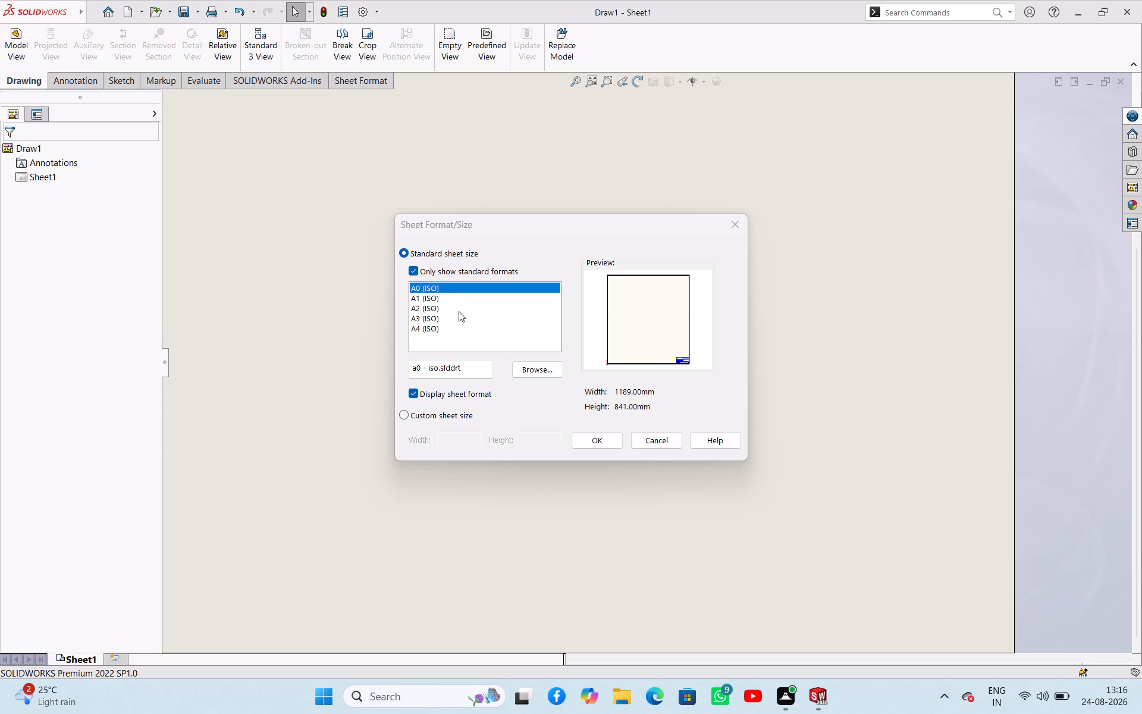
click(454, 318)
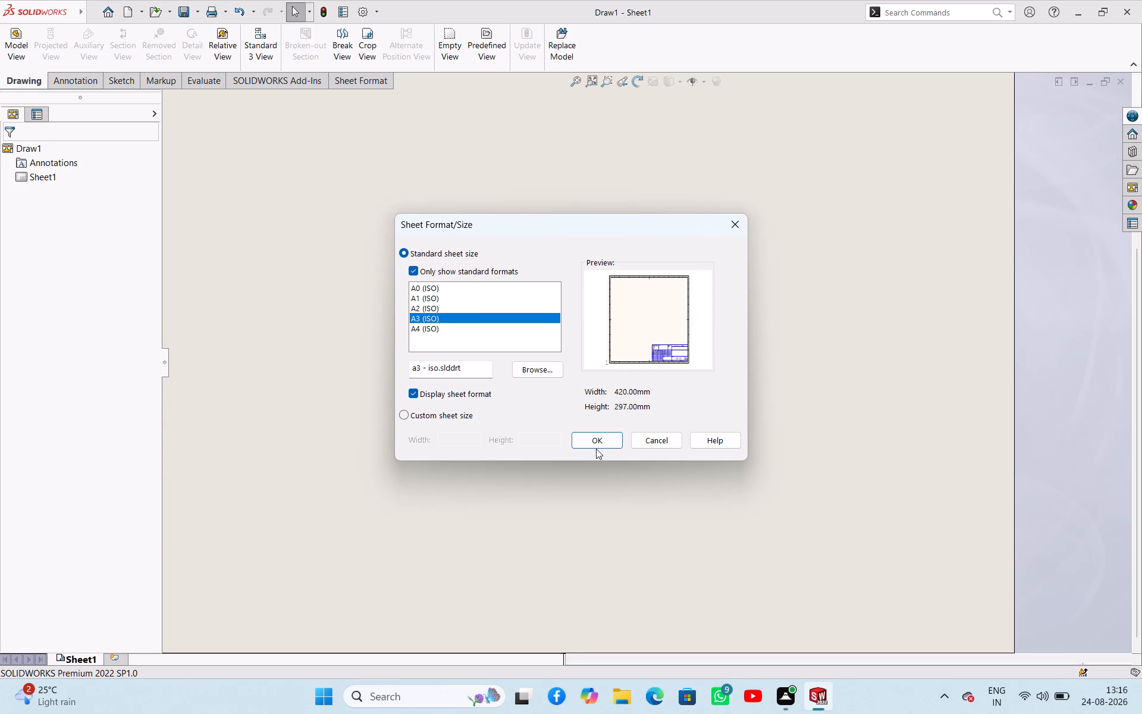
click(596, 444)
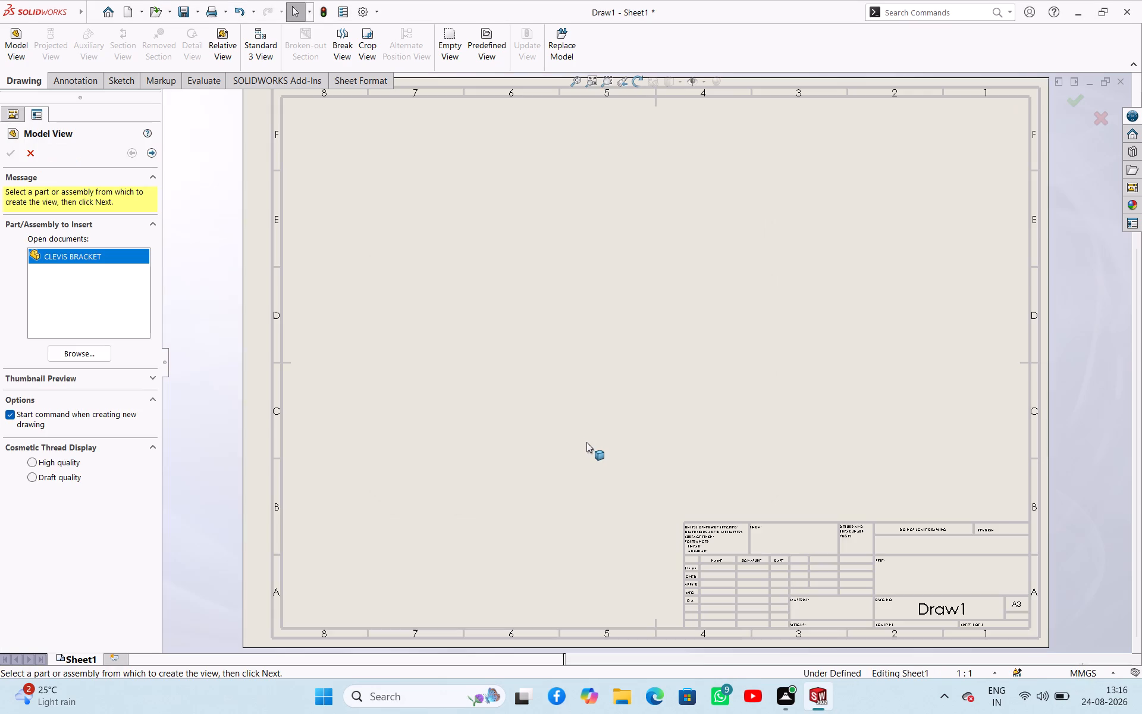
Insert an isometric model view of CLEVIS BRACKET in the right half of the drawing sheet, above the title block.
click(91, 347)
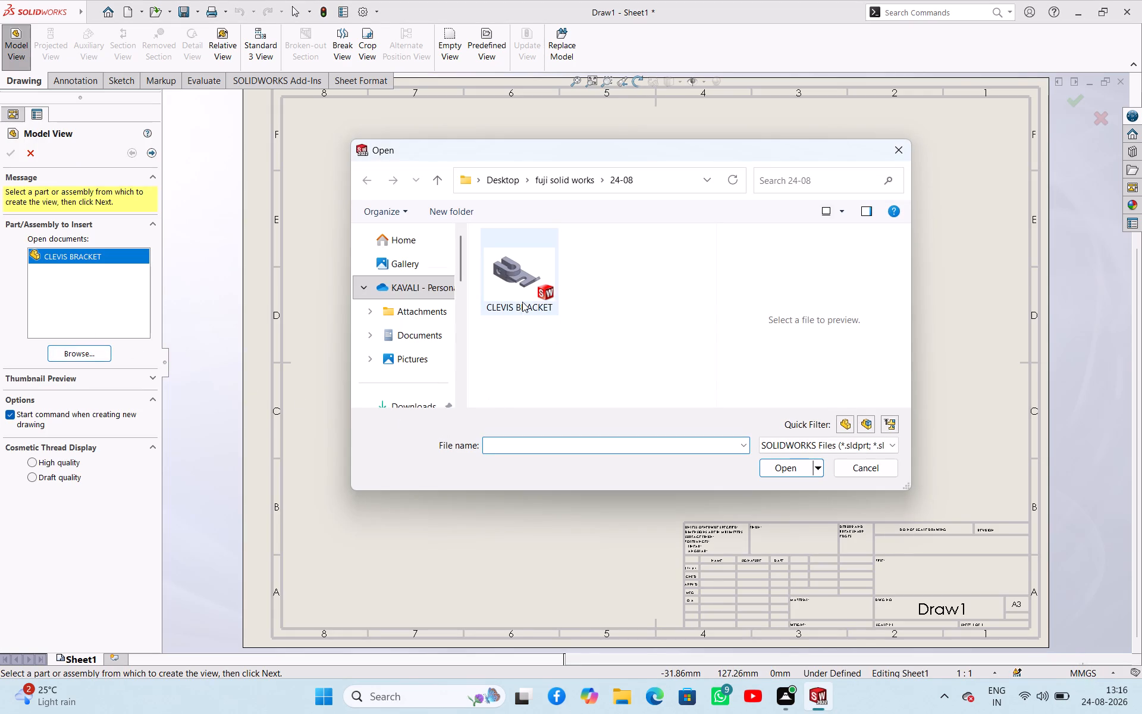
click(522, 297)
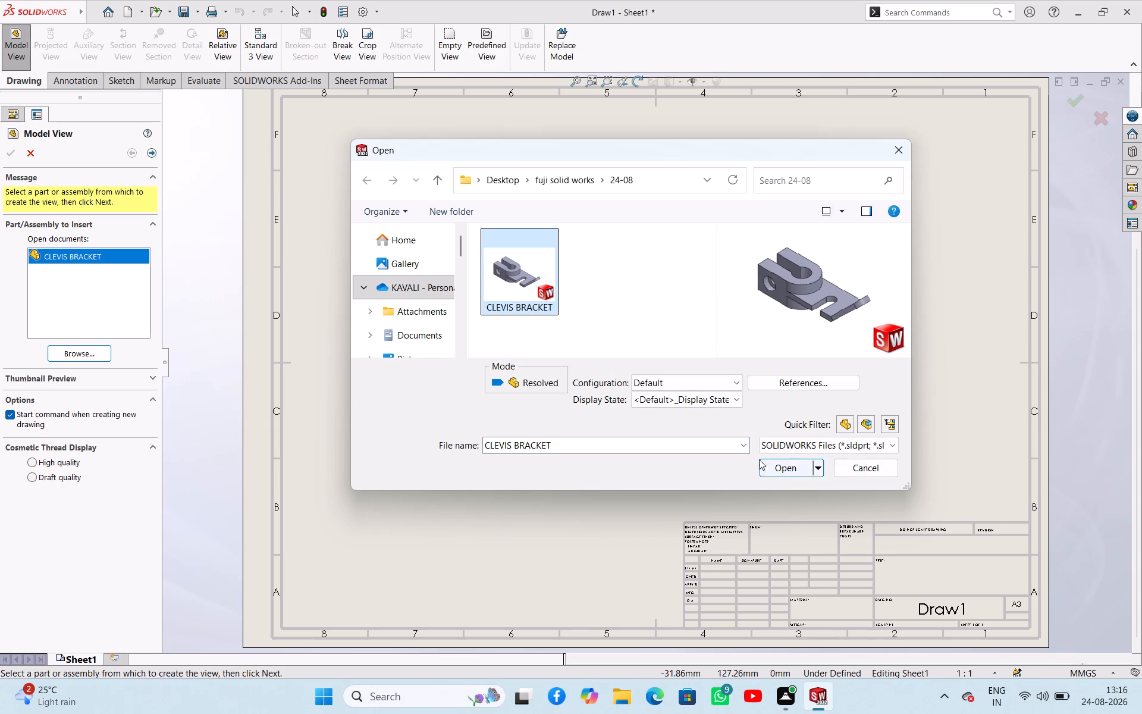
click(780, 463)
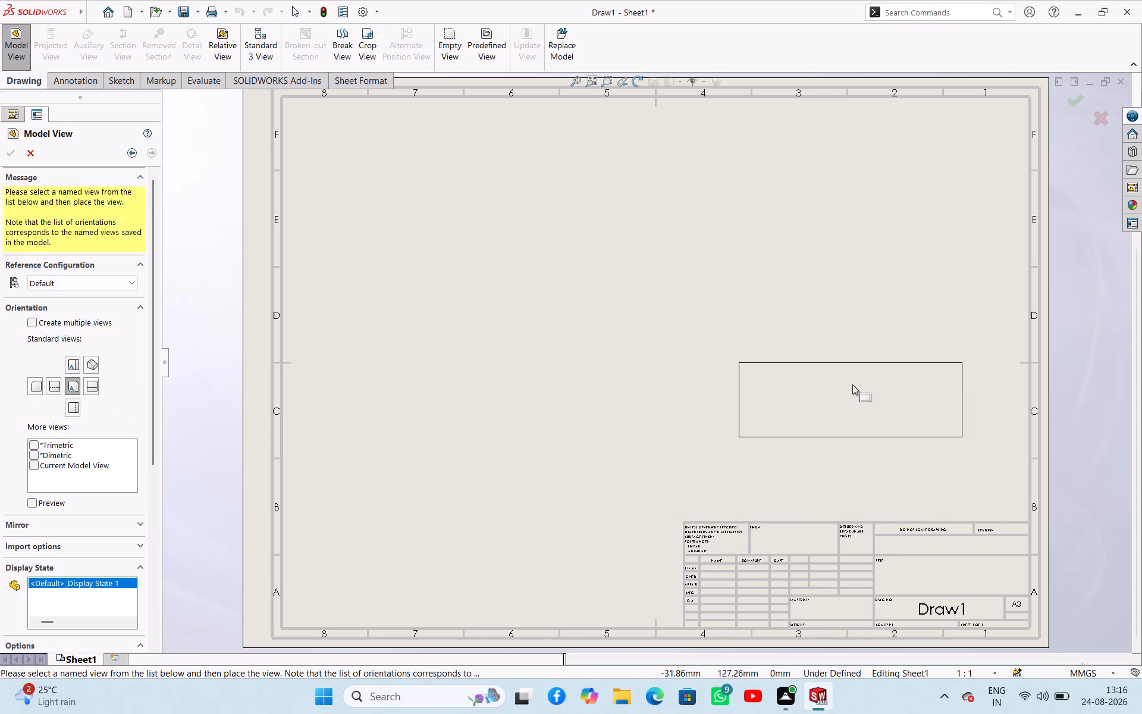
click(87, 362)
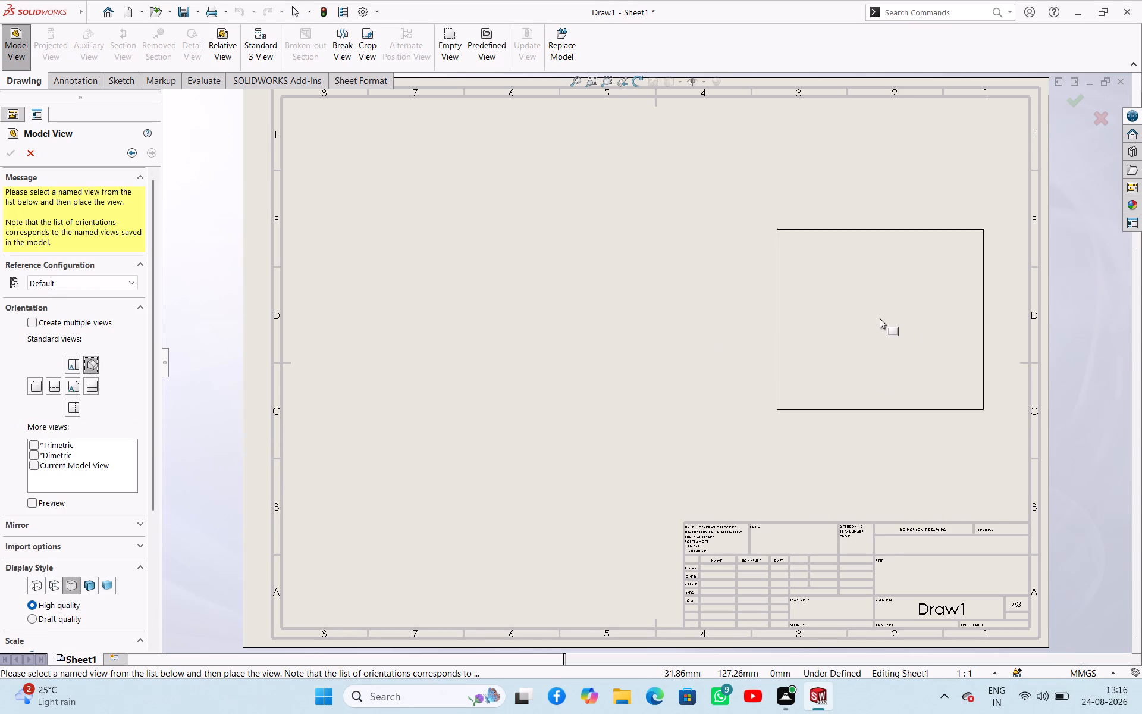
click(879, 313)
Give the isometric view a custom scale of 1:1 and a shaded display style without edges.
scroll(155, 552, down, 1)
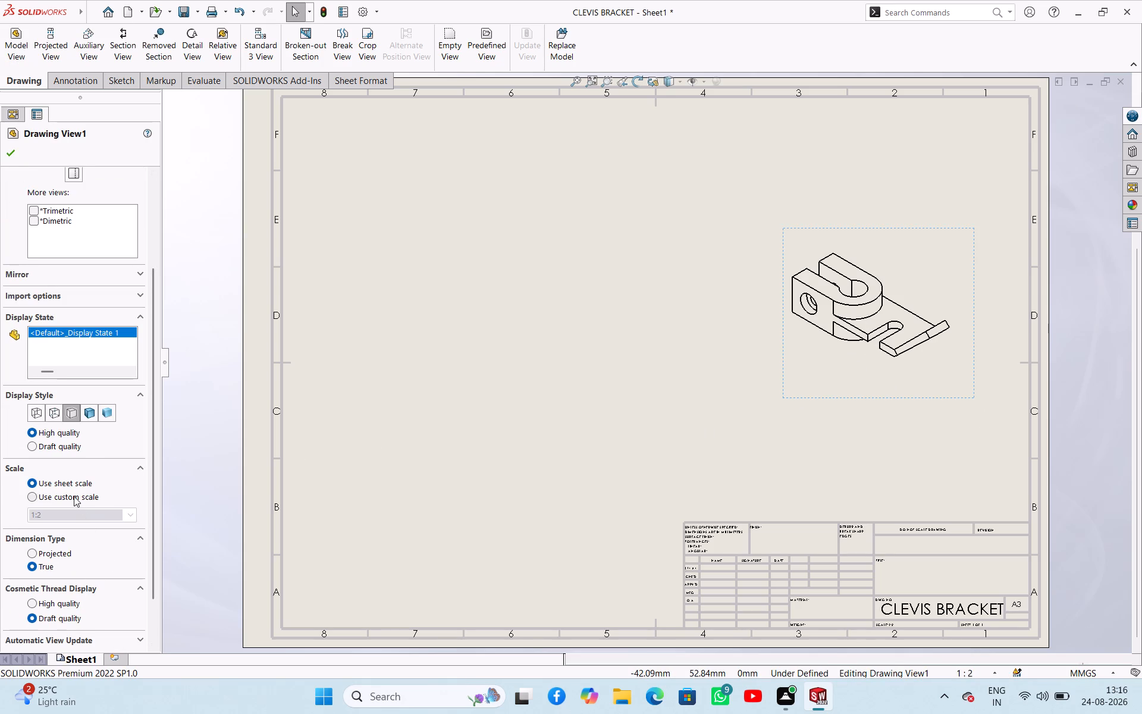
click(74, 496)
click(127, 510)
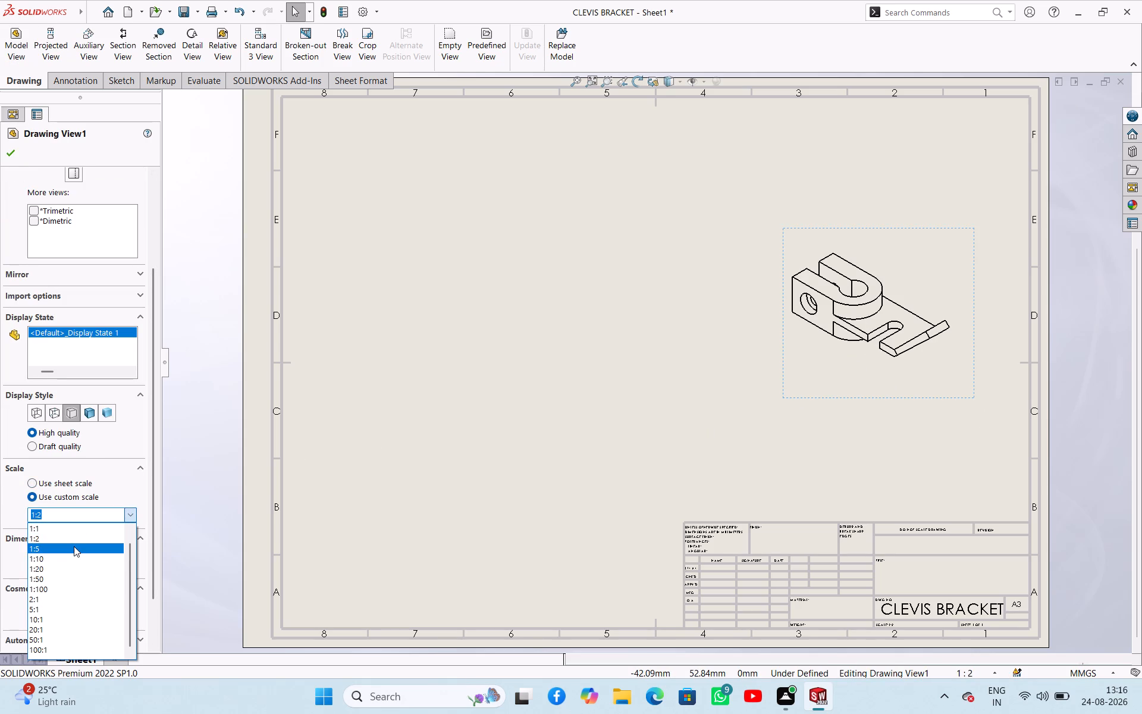
click(73, 547)
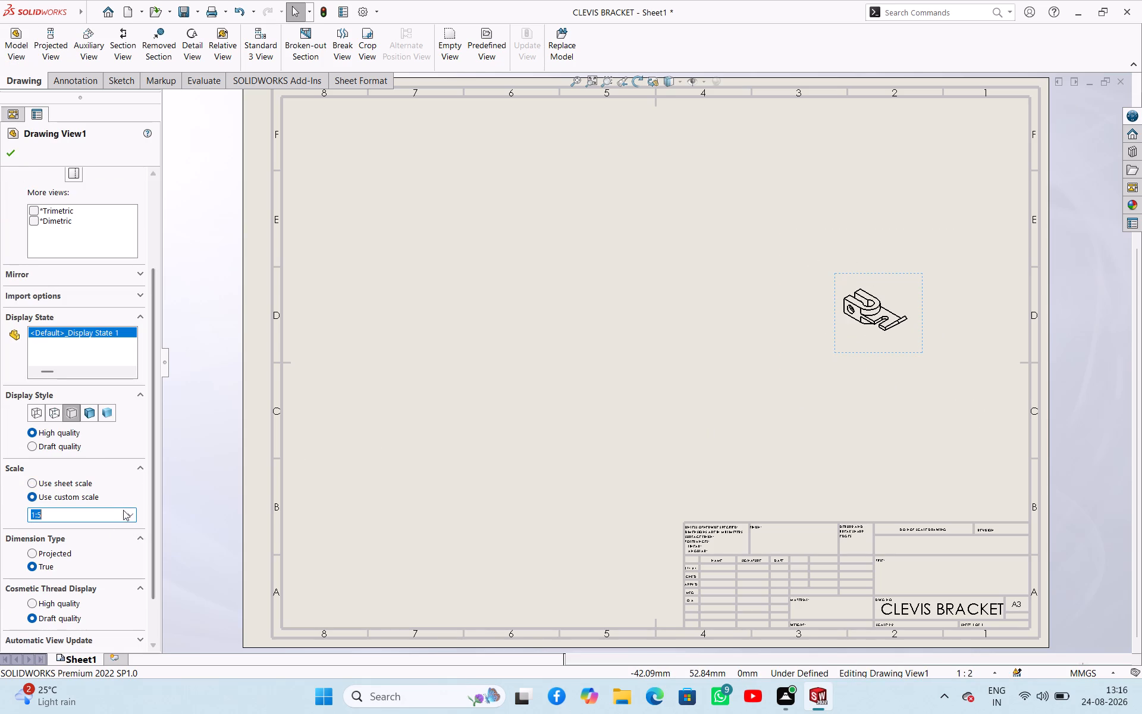
click(125, 515)
click(109, 528)
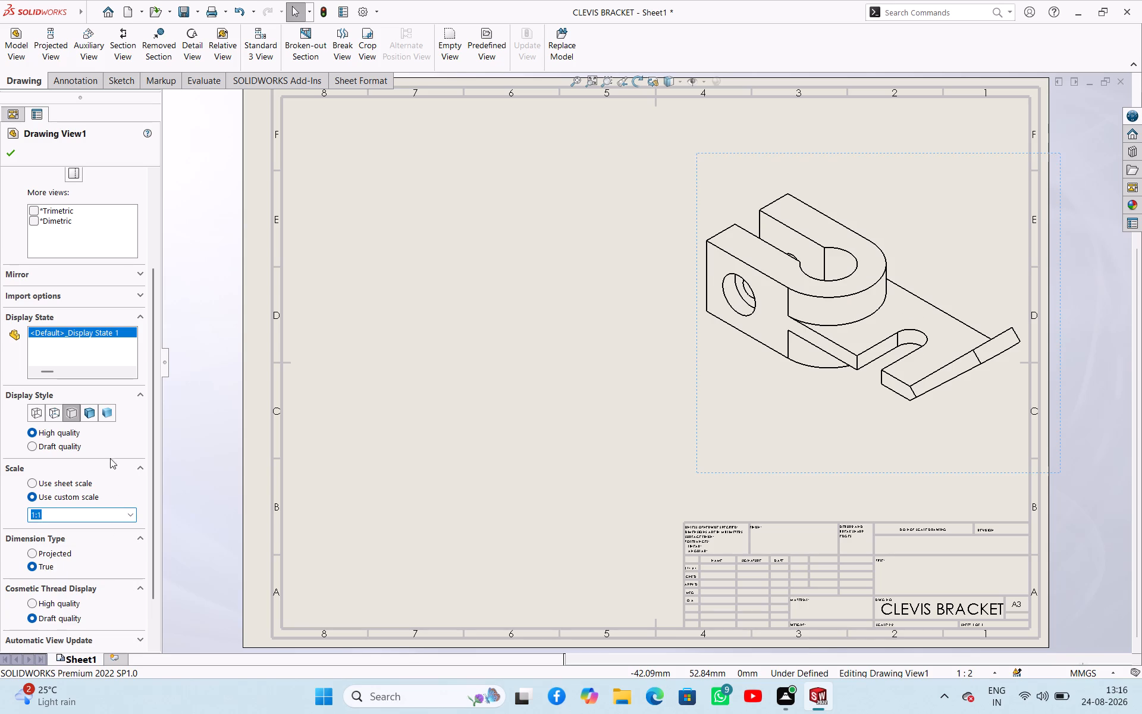
click(105, 415)
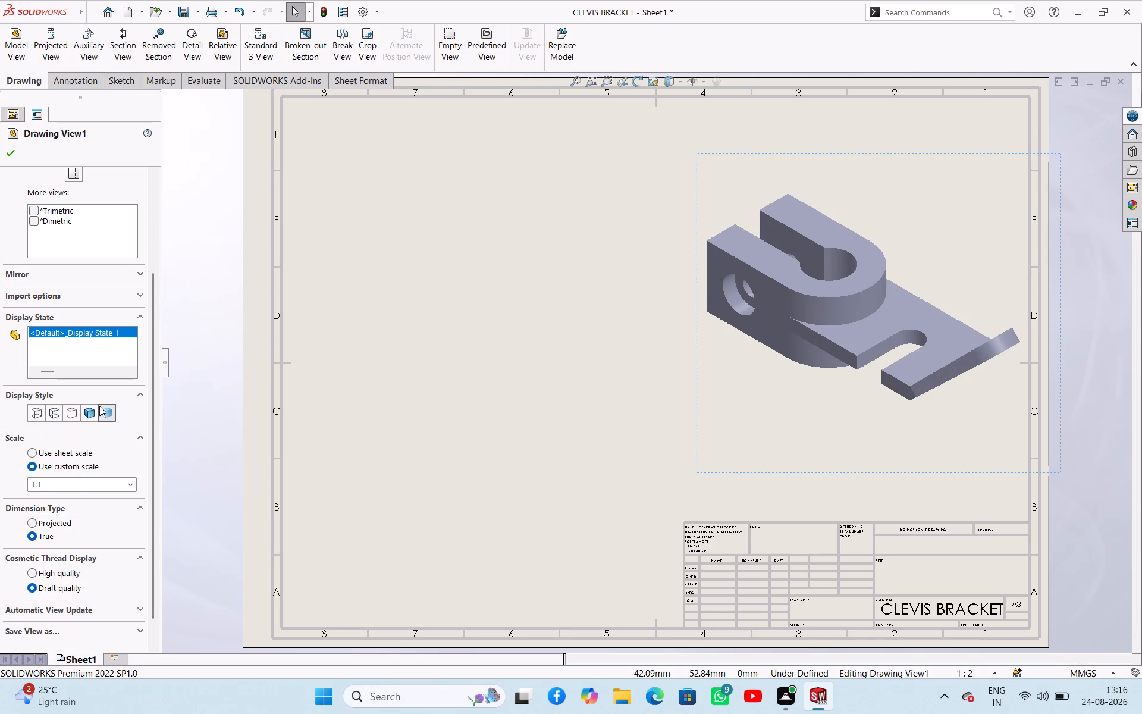
click(10, 156)
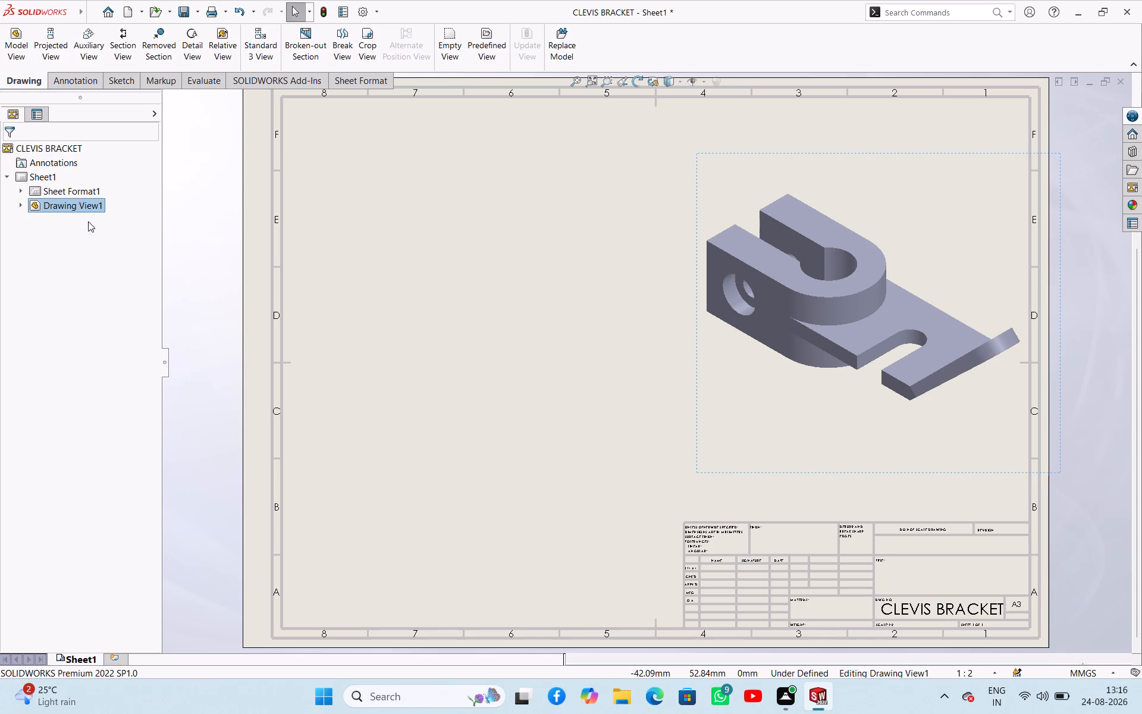
click(197, 281)
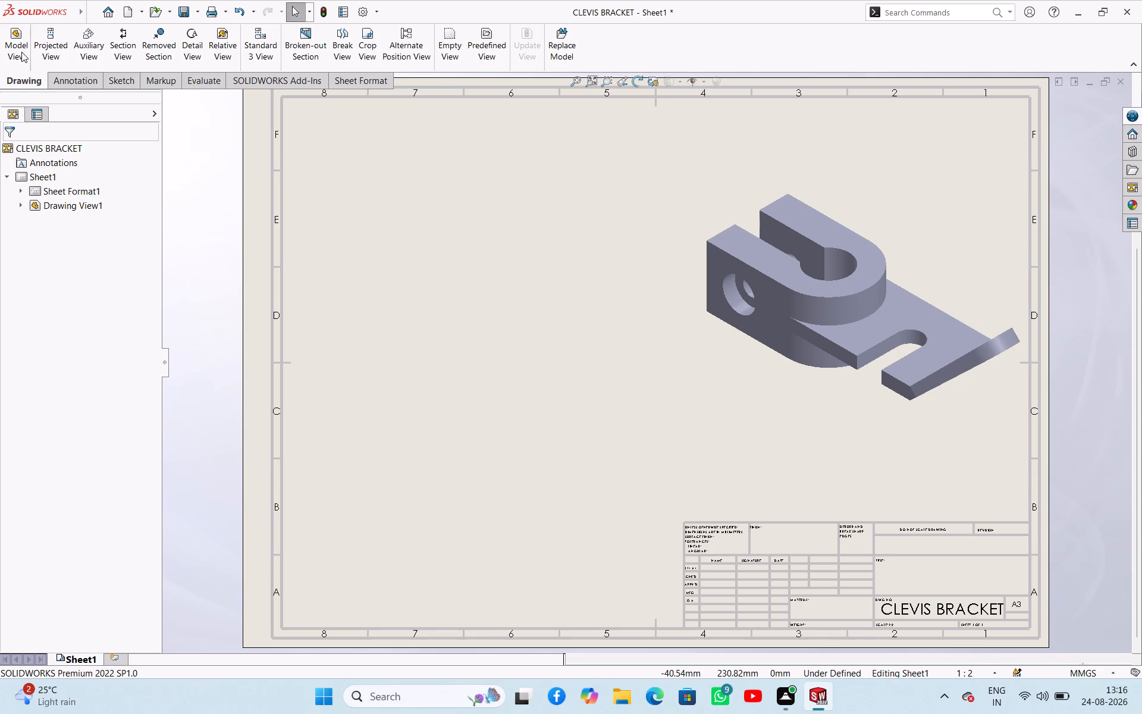
Insert a front view of CLEVIS BRACKET with hidden lines visible in the sheet's upper left area, plus a projected view directly below it.
click(18, 46)
click(65, 353)
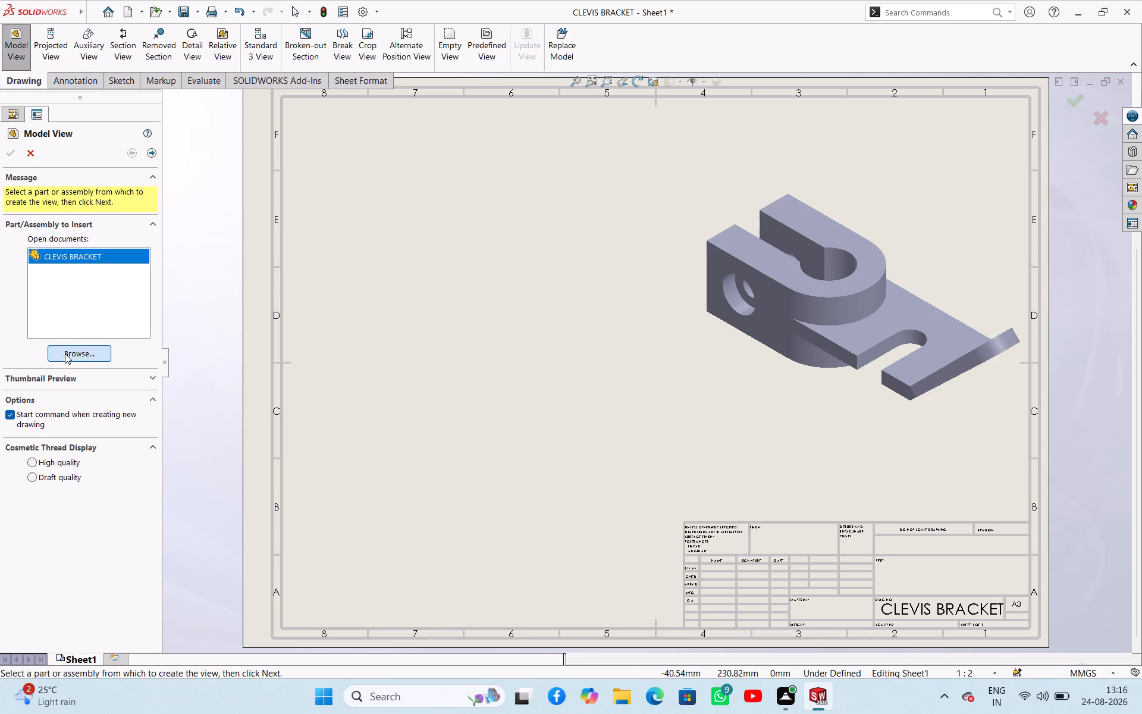
click(504, 299)
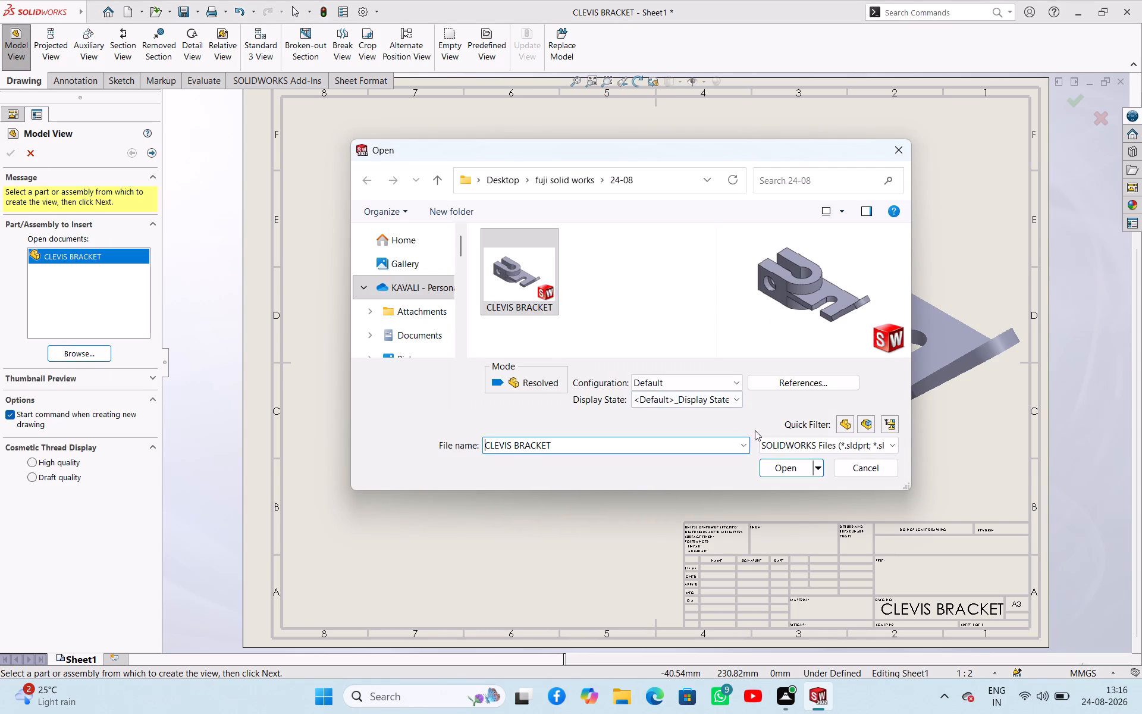
click(777, 472)
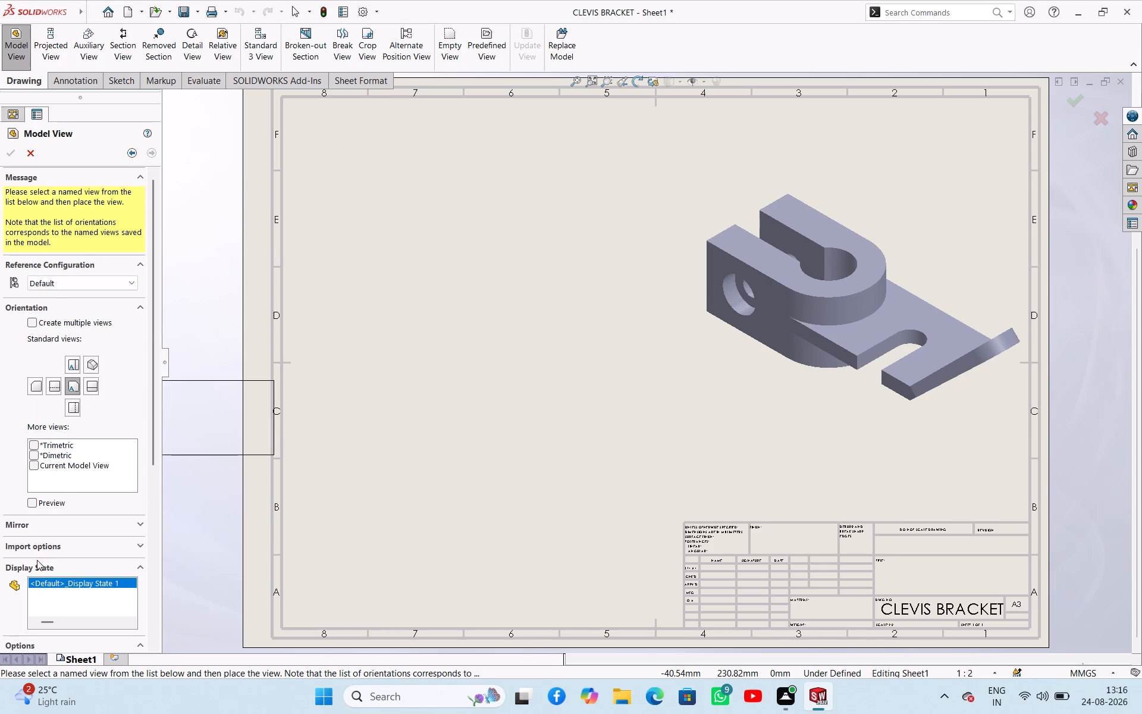
scroll(45, 560, down, 2)
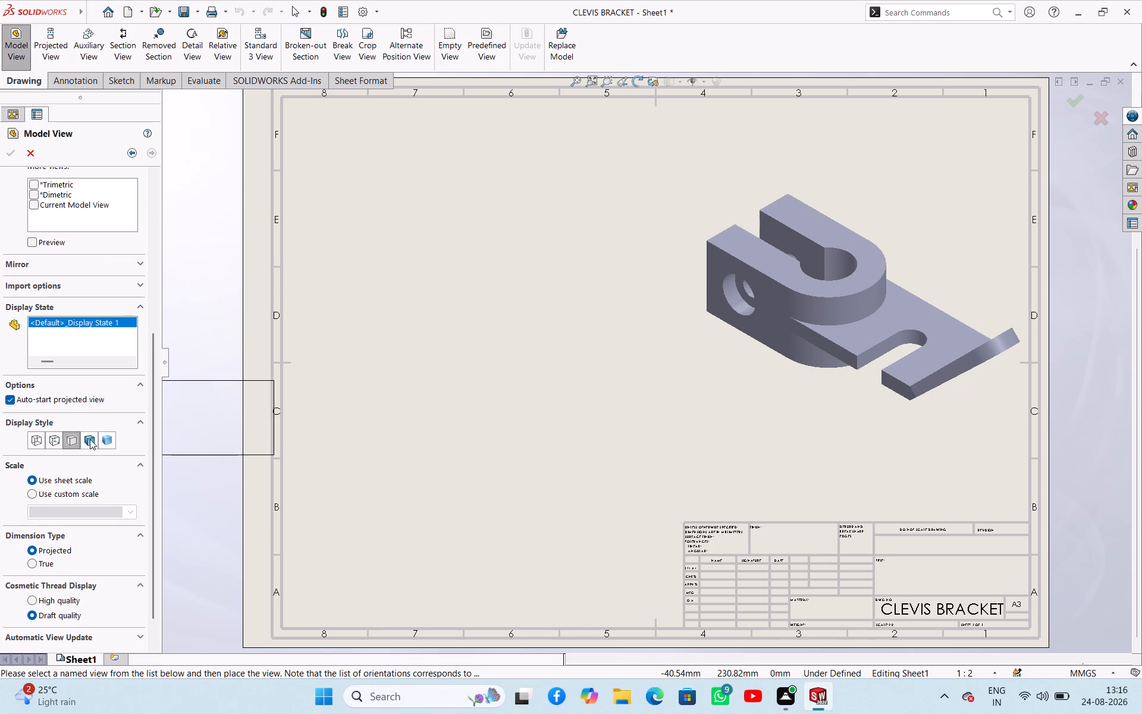
click(55, 437)
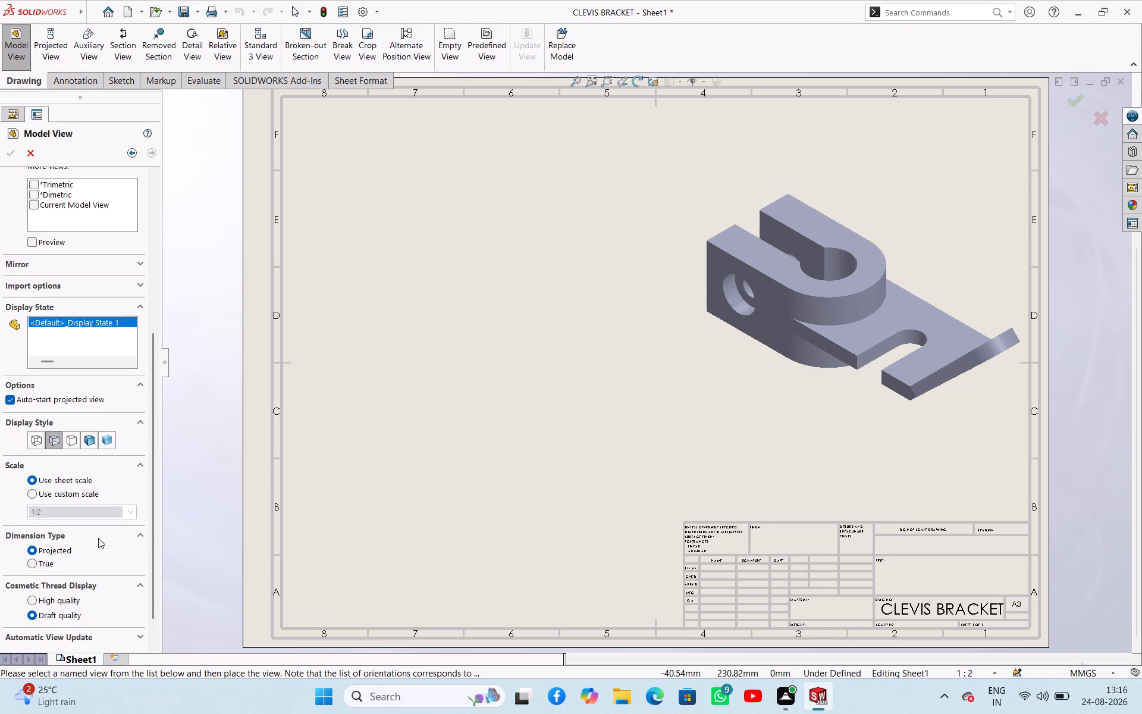
click(456, 219)
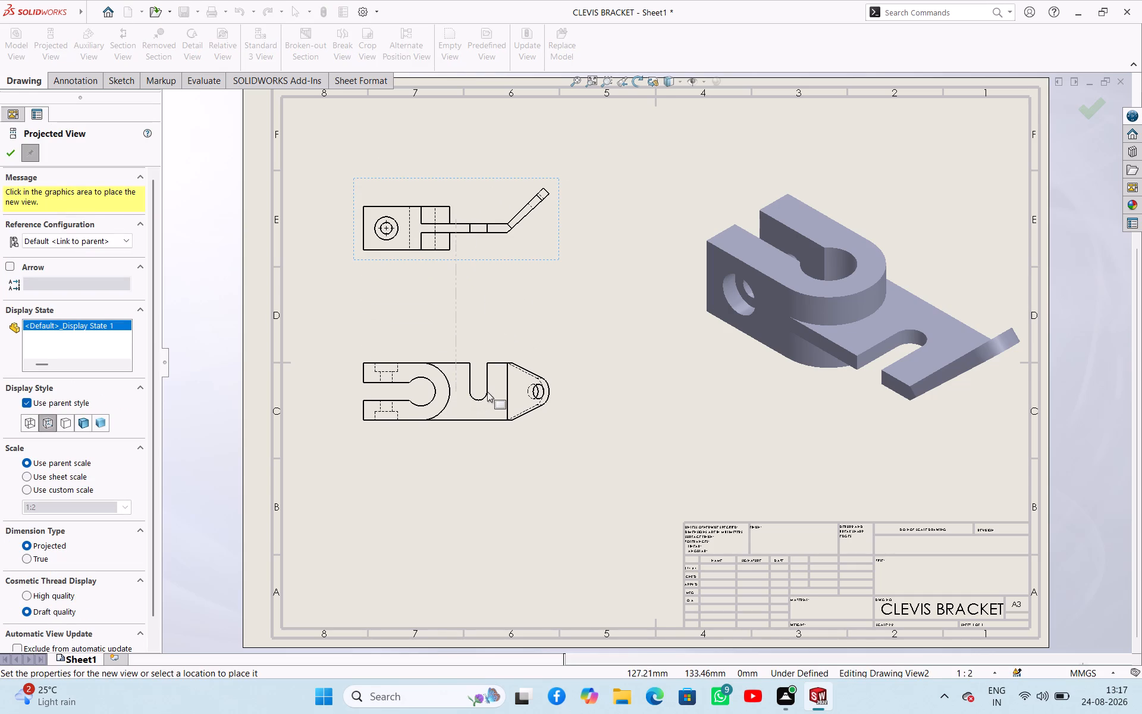
click(487, 392)
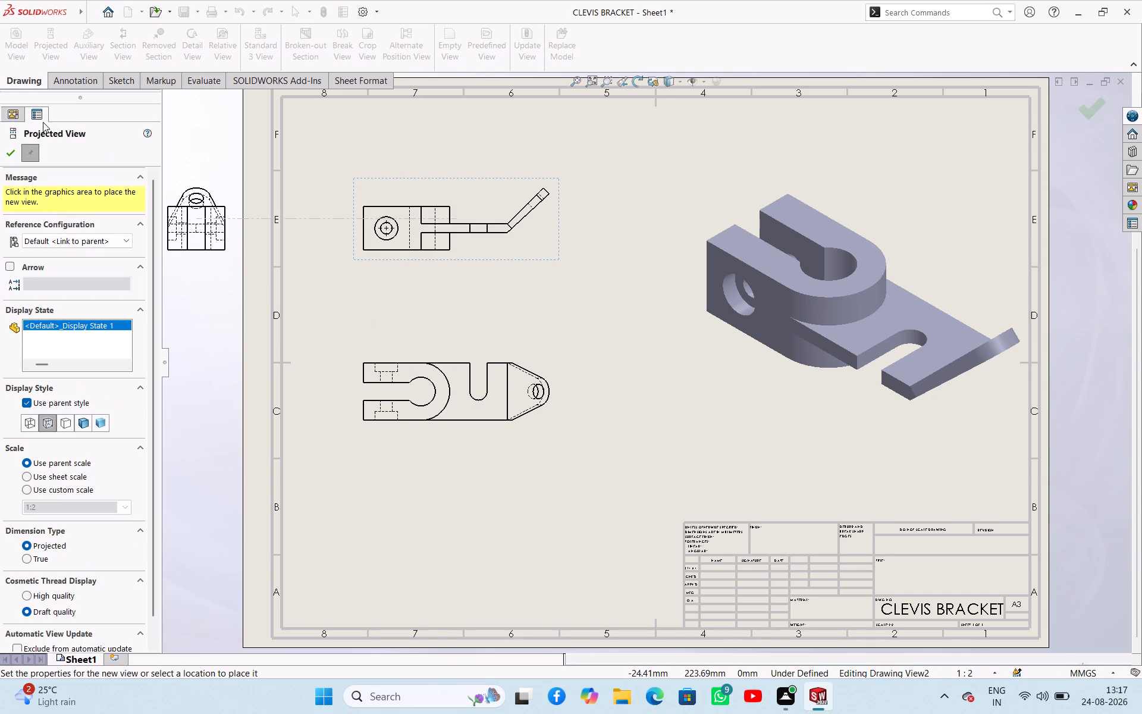
click(14, 155)
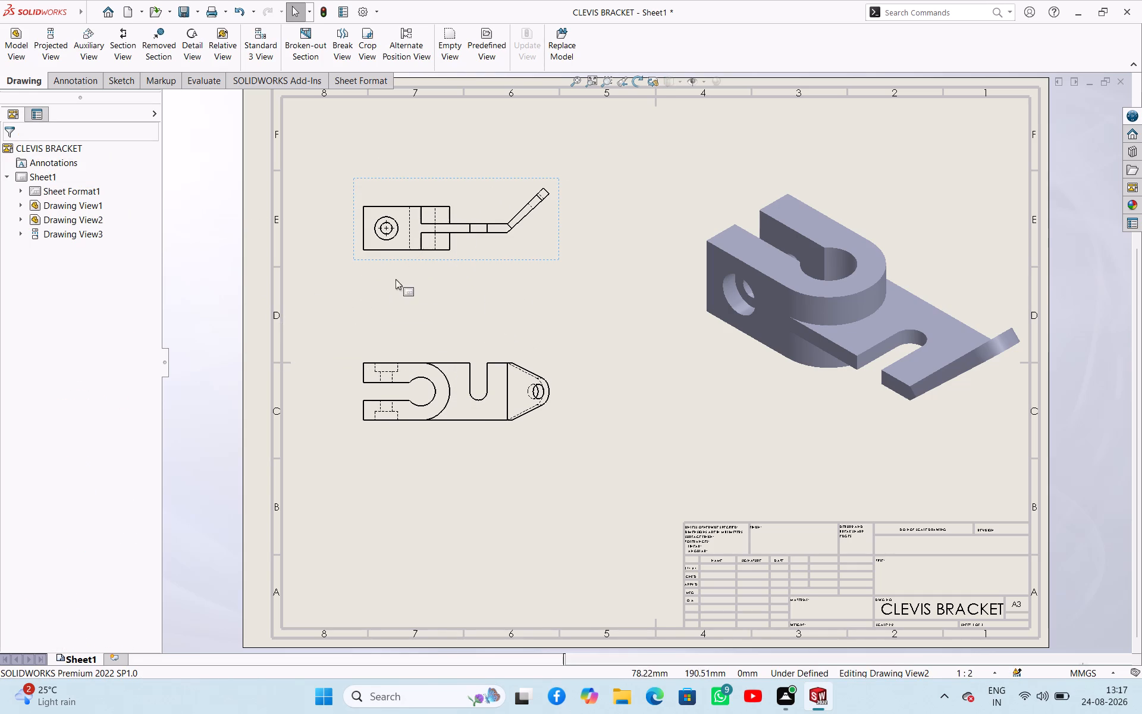
Dimension the front view's block portion below the arm and the block's full height with Smart Dimension.
scroll(450, 262, up, 1)
scroll(517, 265, down, 7)
scroll(650, 289, down, 2)
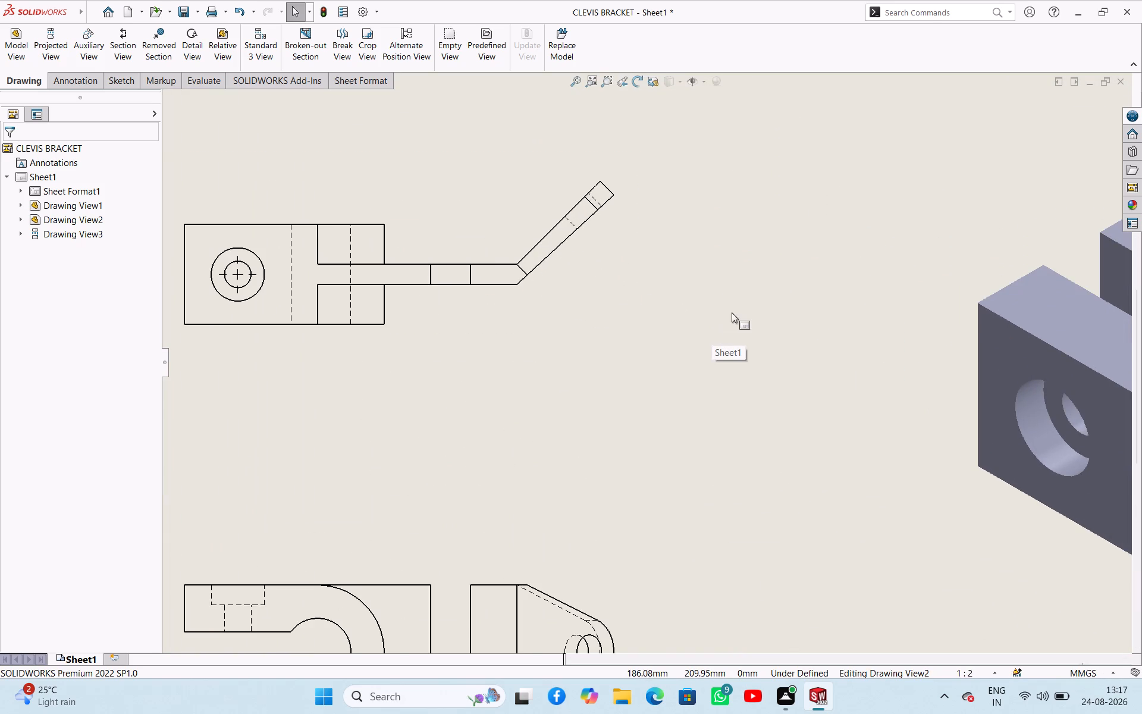
right_drag(665, 331, 680, 259)
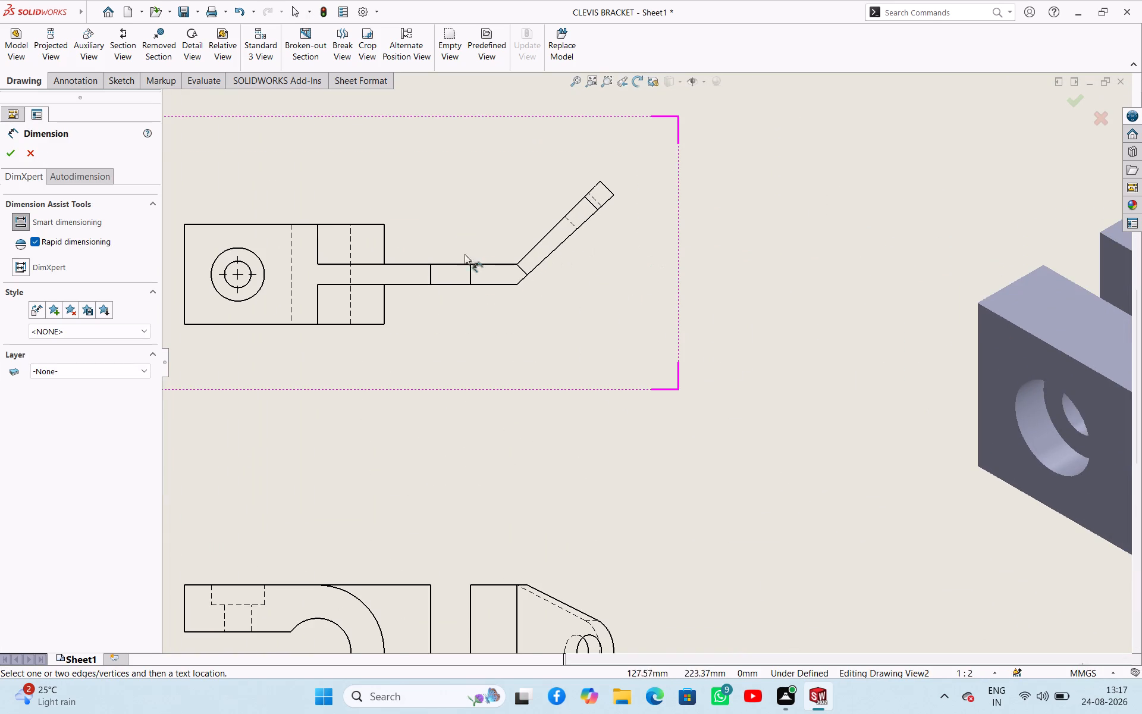
click(385, 302)
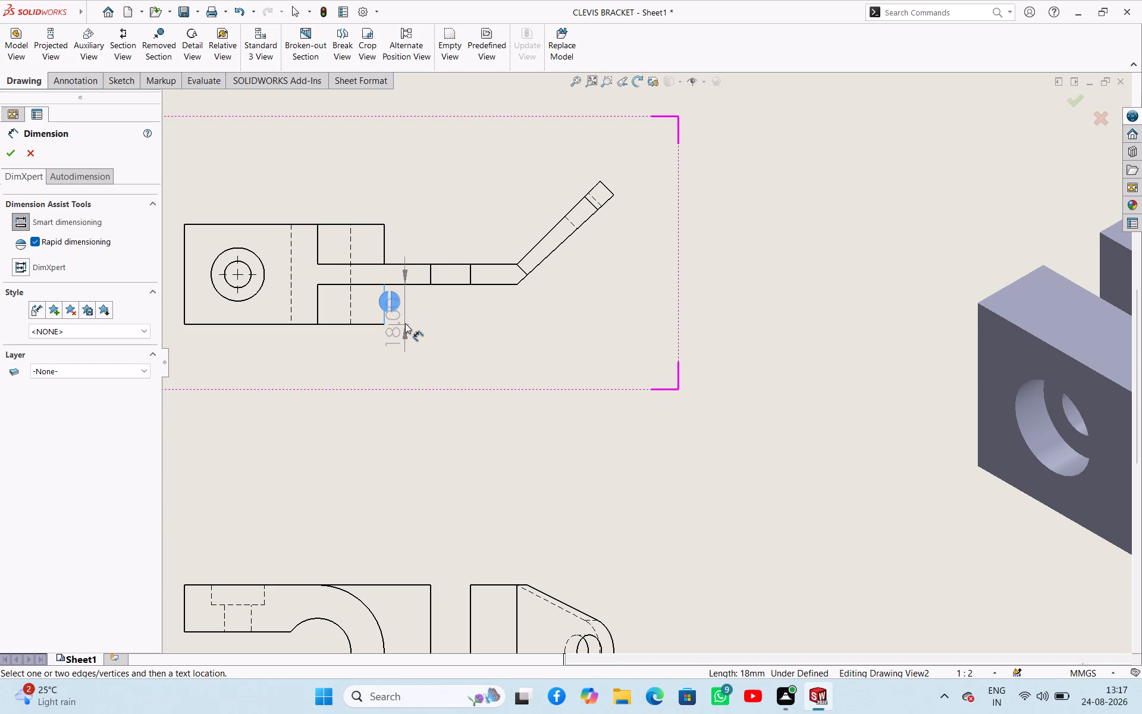
click(407, 355)
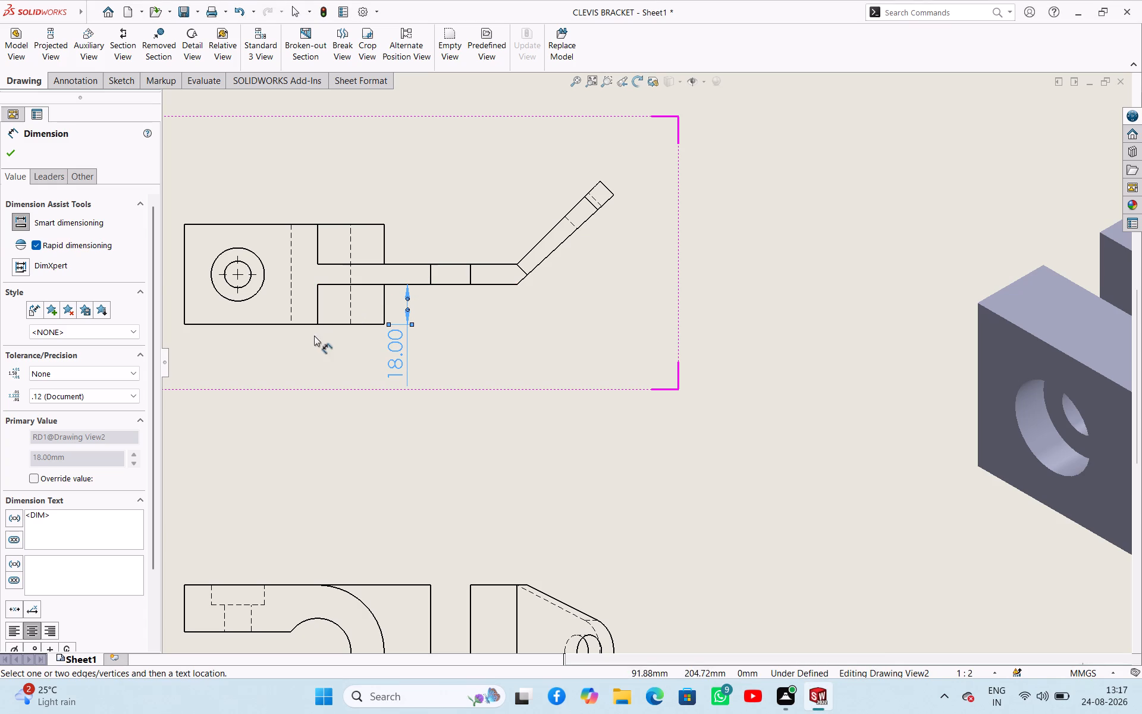
scroll(187, 295, up, 2)
scroll(335, 358, down, 1)
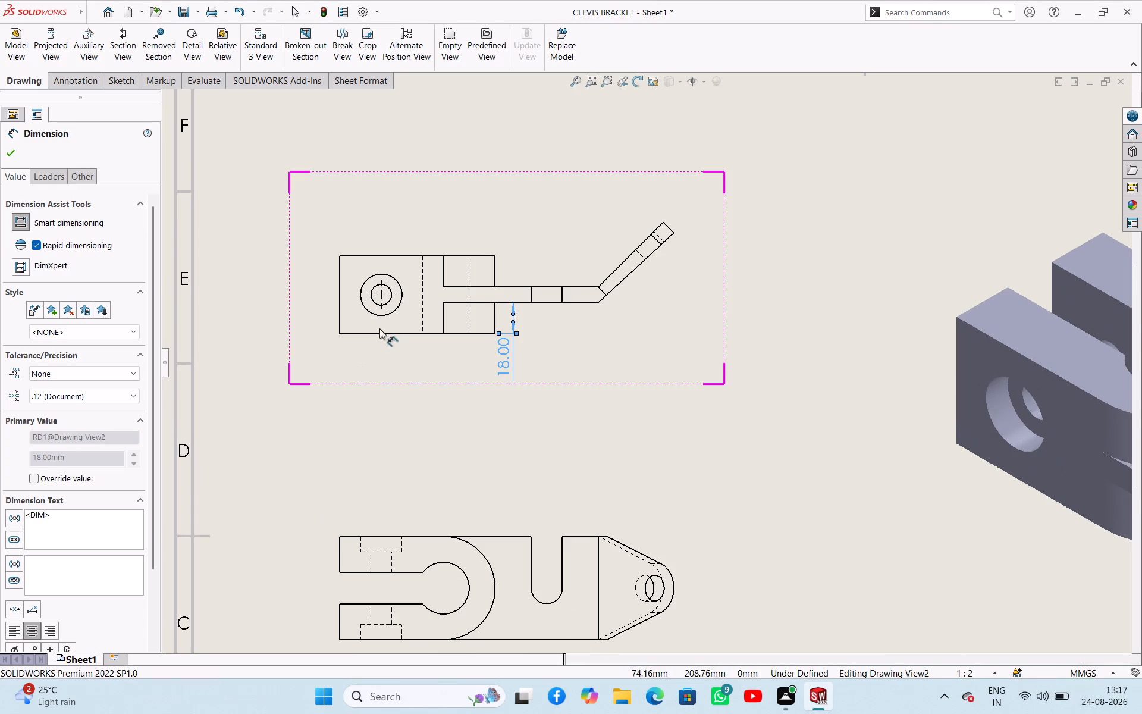
click(340, 308)
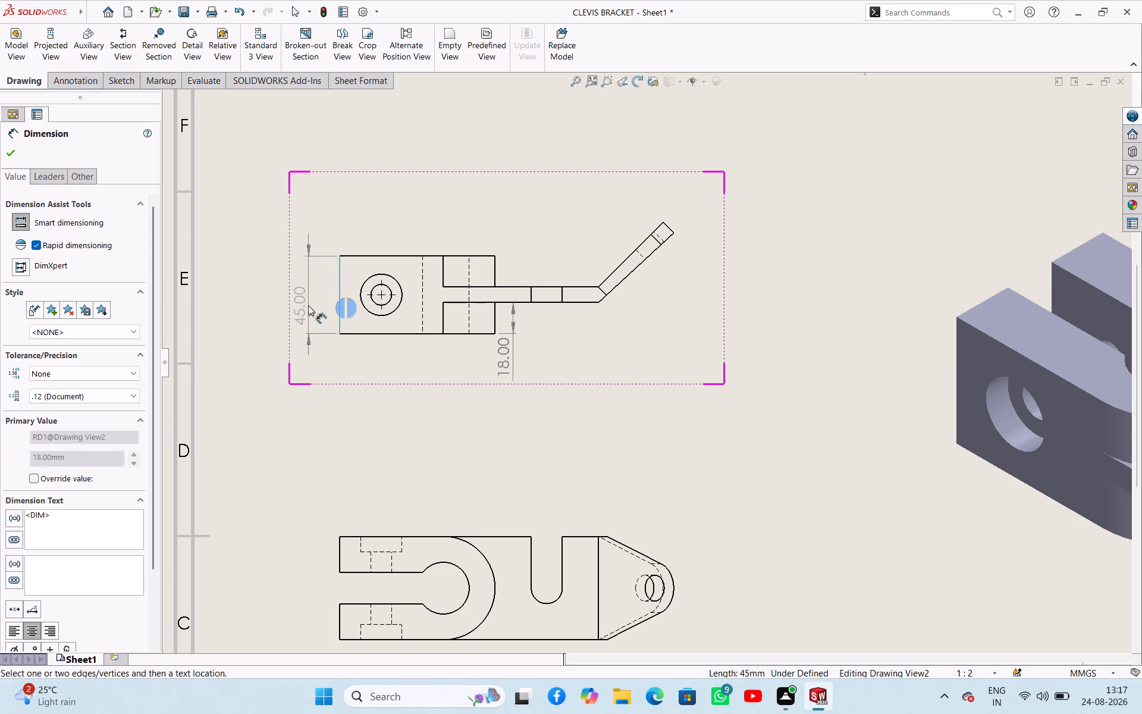
click(308, 305)
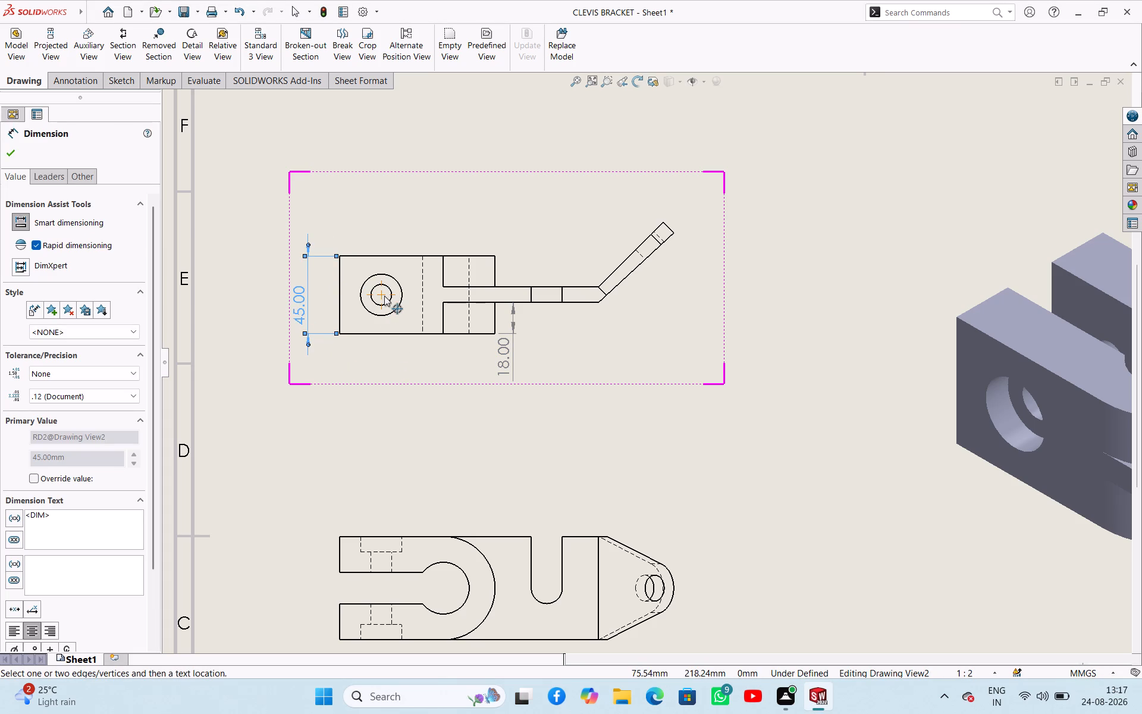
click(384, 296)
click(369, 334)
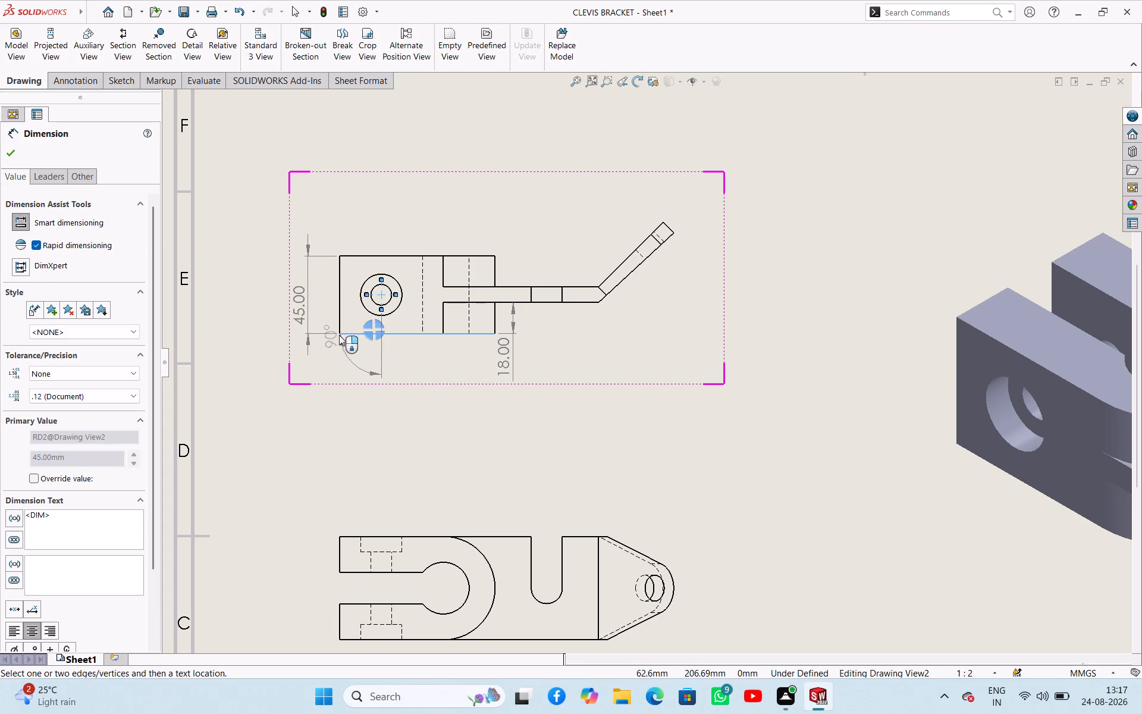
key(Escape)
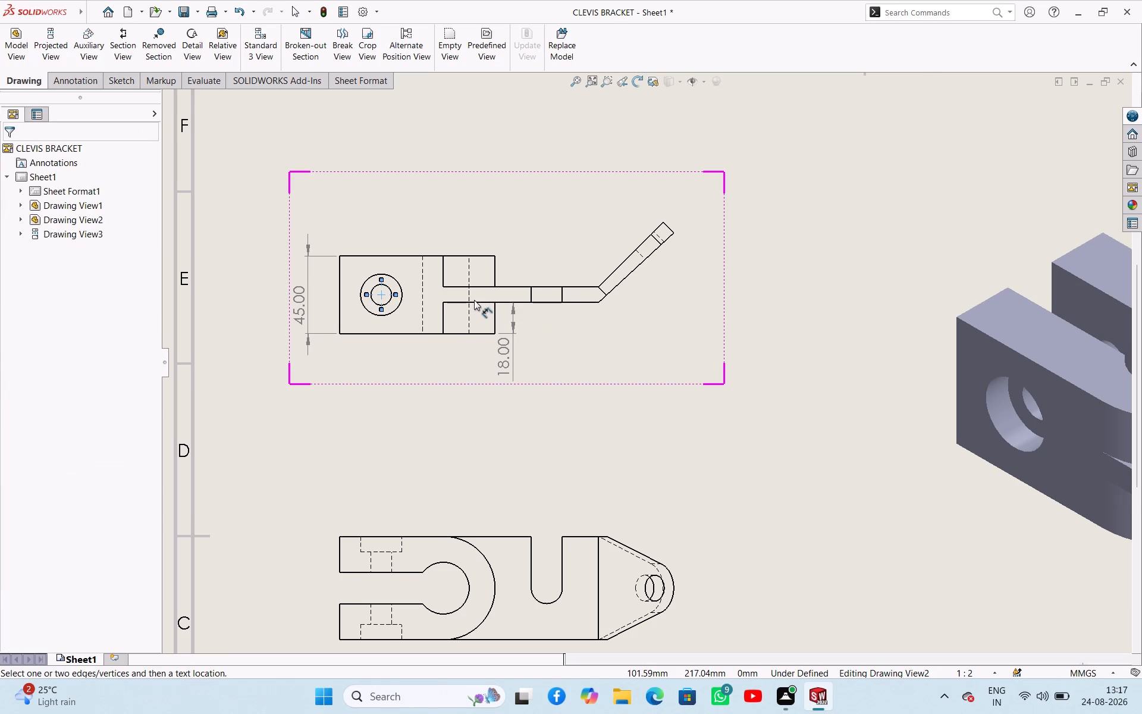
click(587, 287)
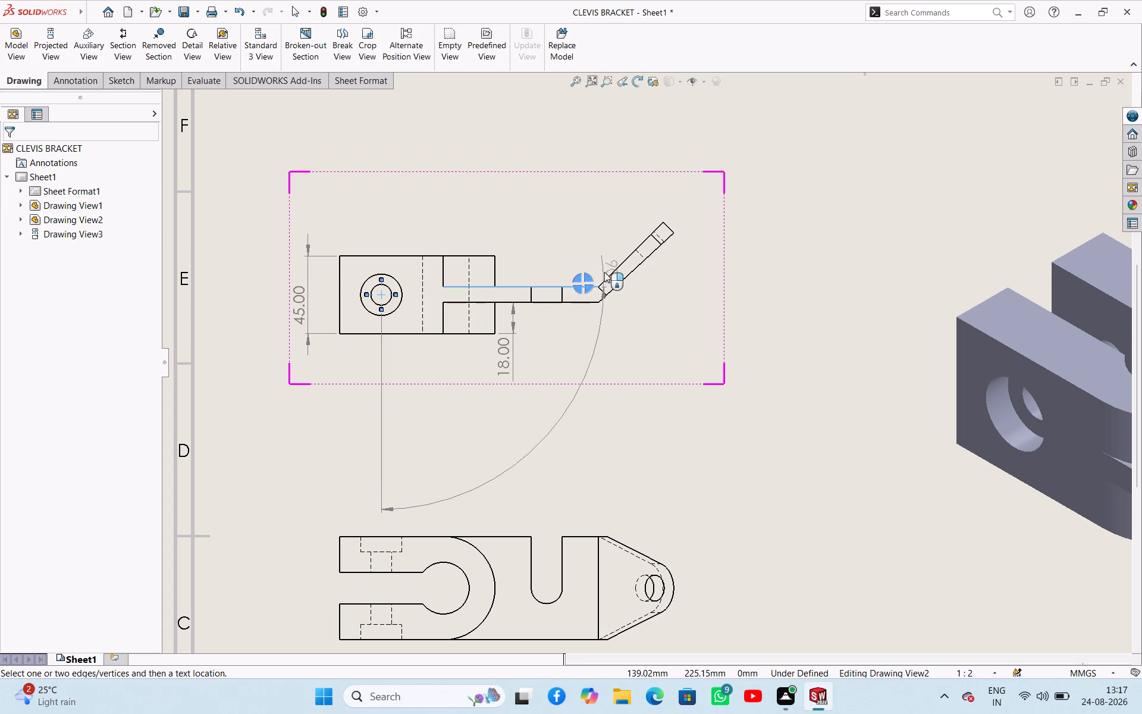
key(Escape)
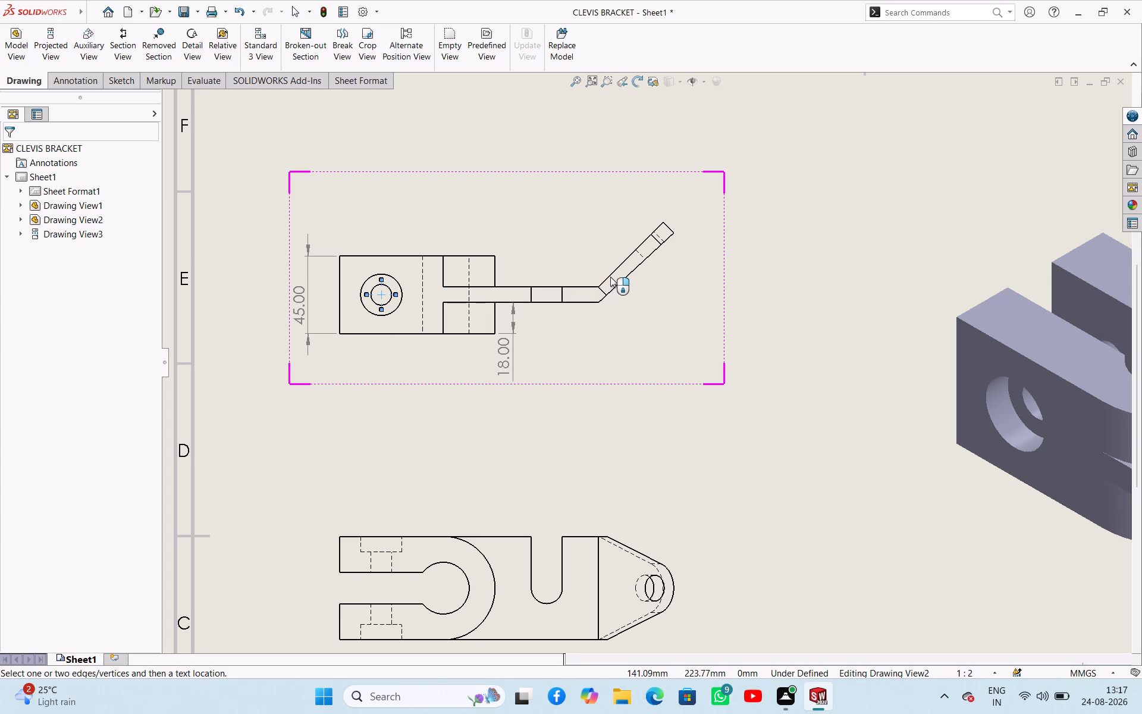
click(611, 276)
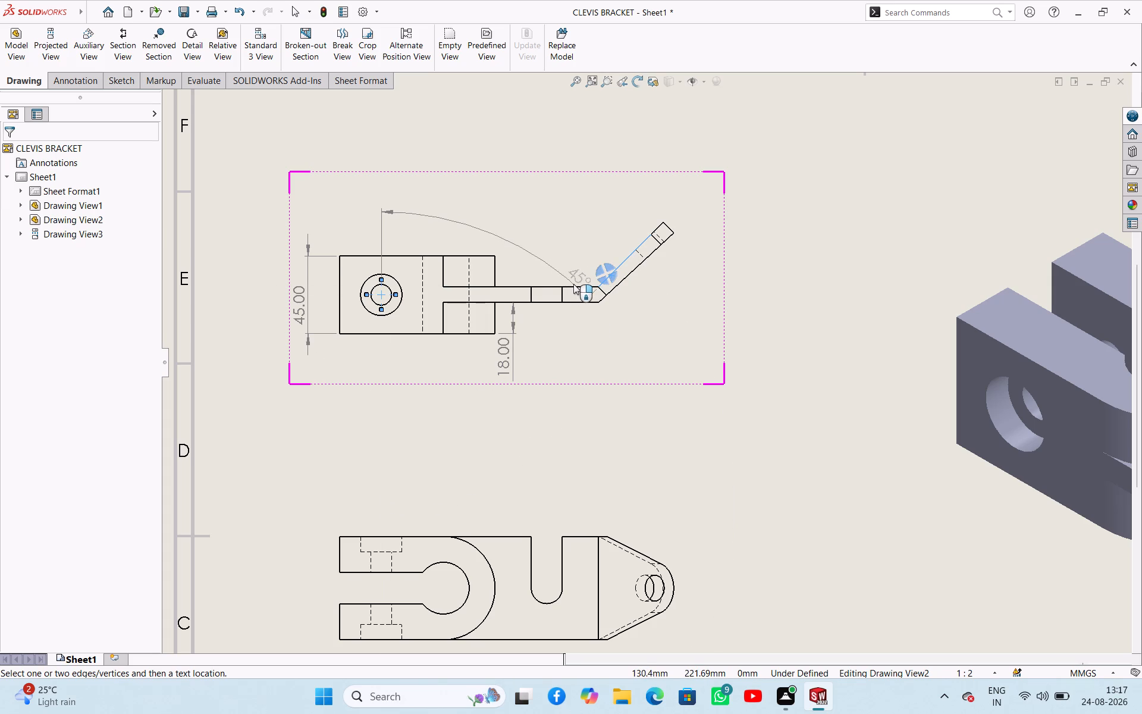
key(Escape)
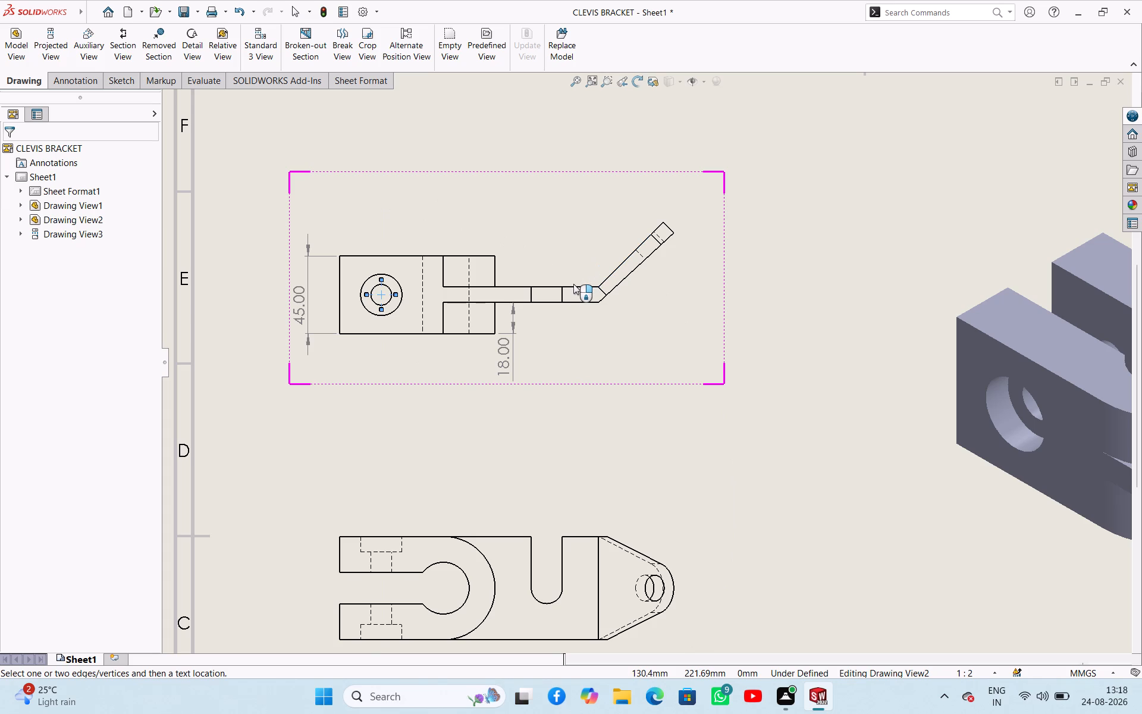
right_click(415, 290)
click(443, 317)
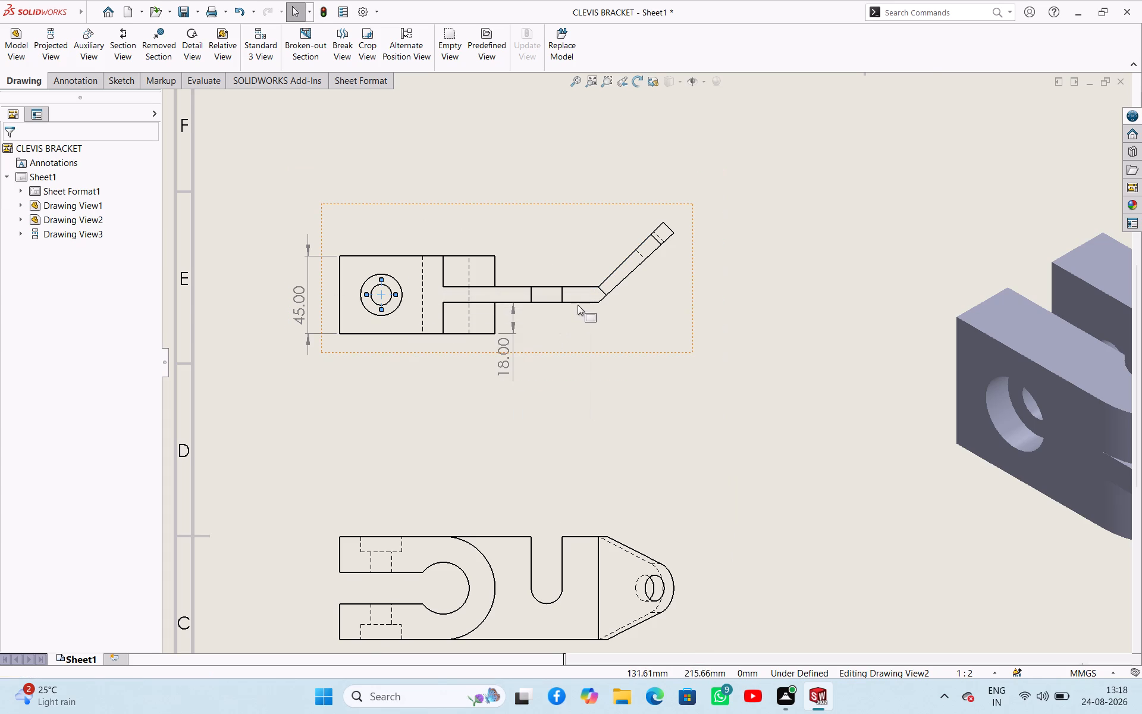
Dimension the obtuse angle between the horizontal arm's upper edge and the inclined tab's upper edge in the front view.
click(573, 286)
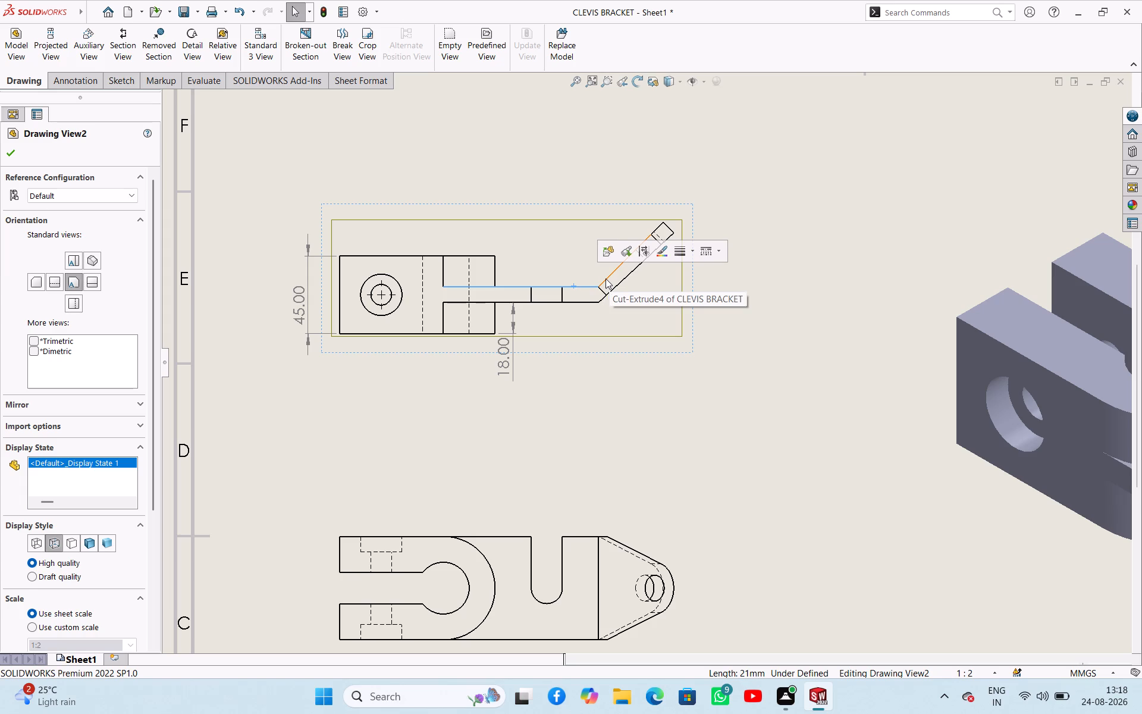
click(605, 278)
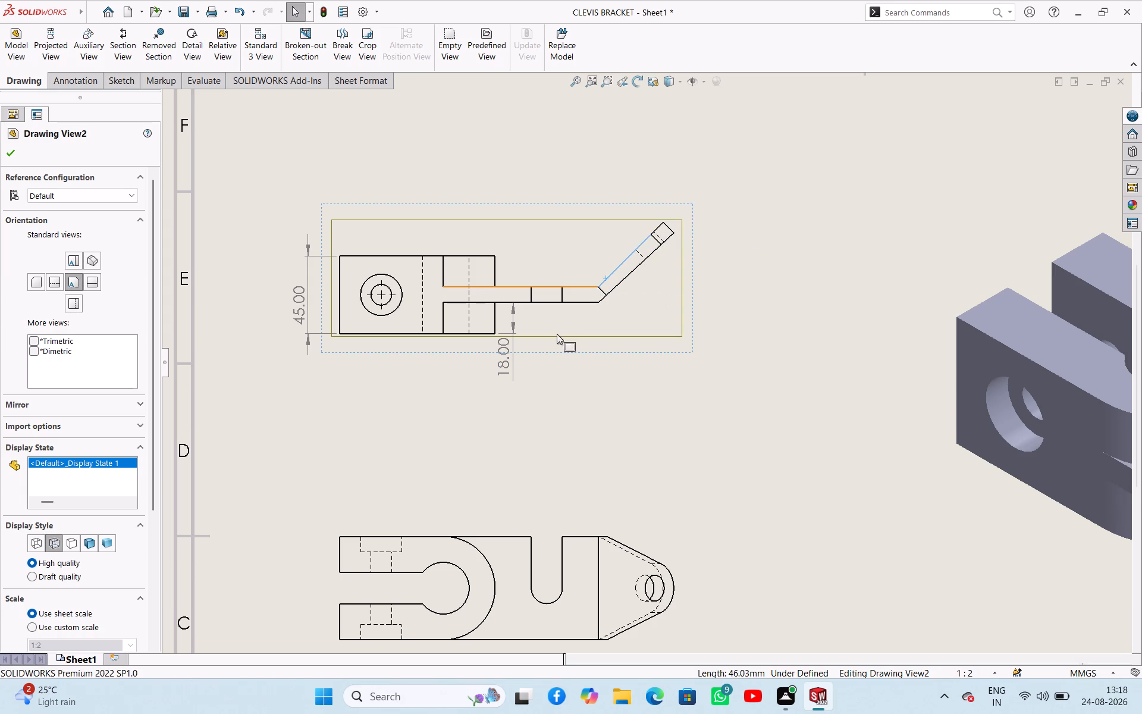
right_drag(568, 434, 576, 366)
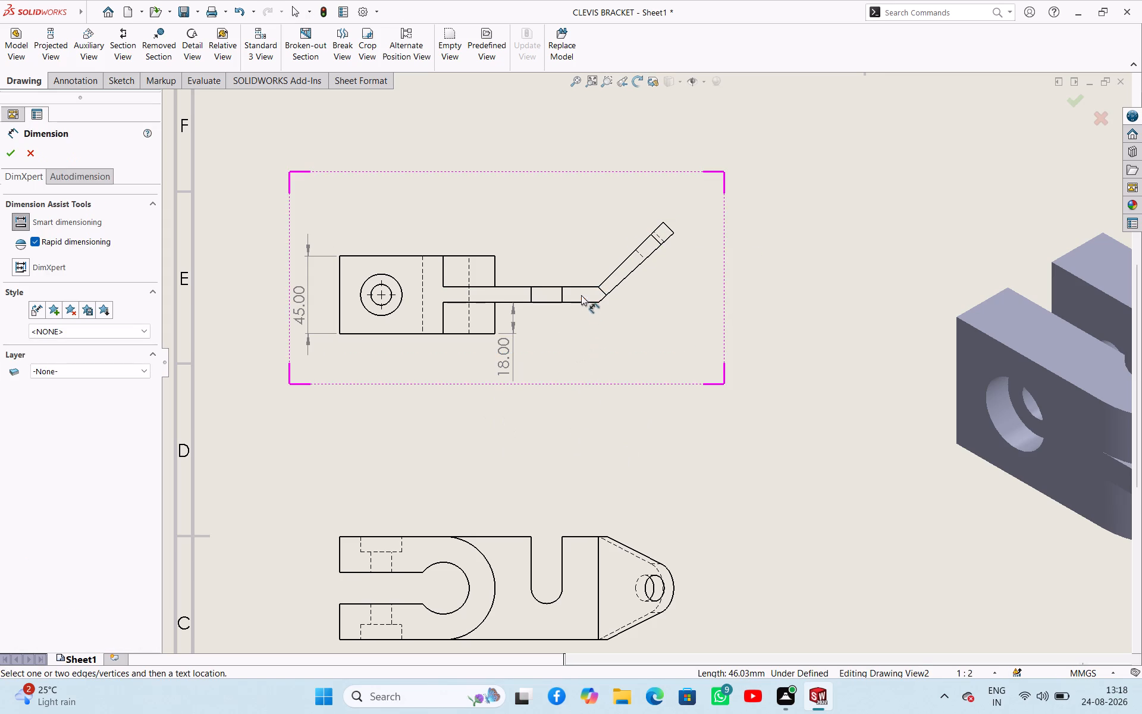
click(580, 286)
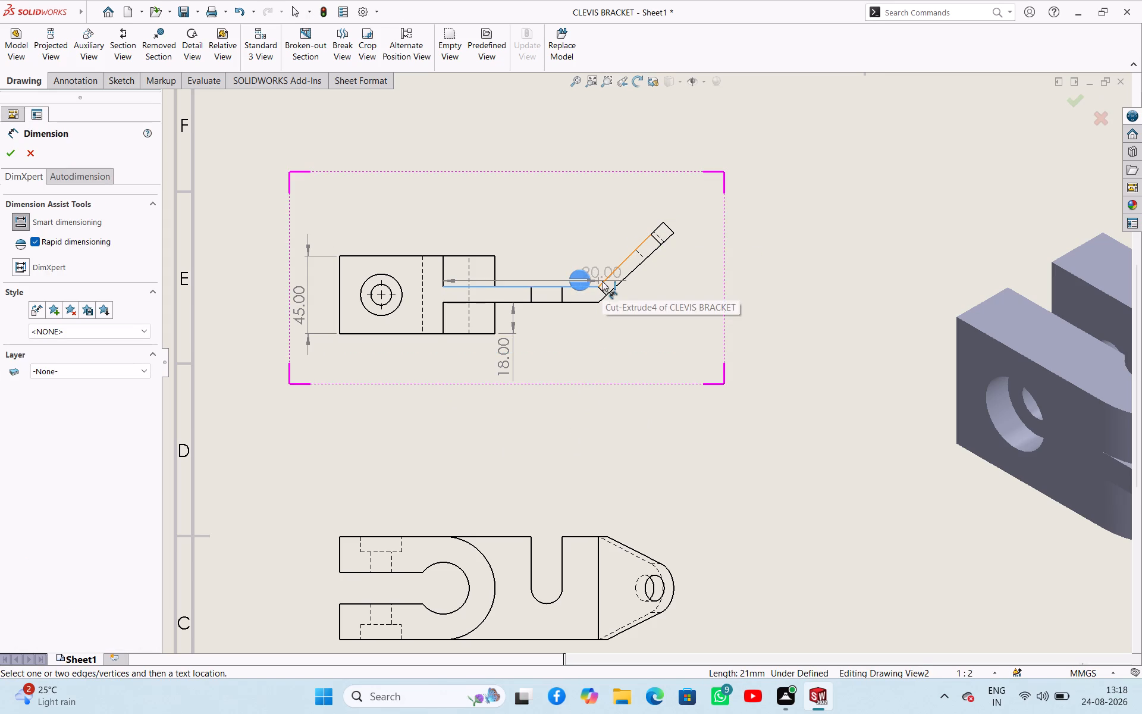
click(607, 281)
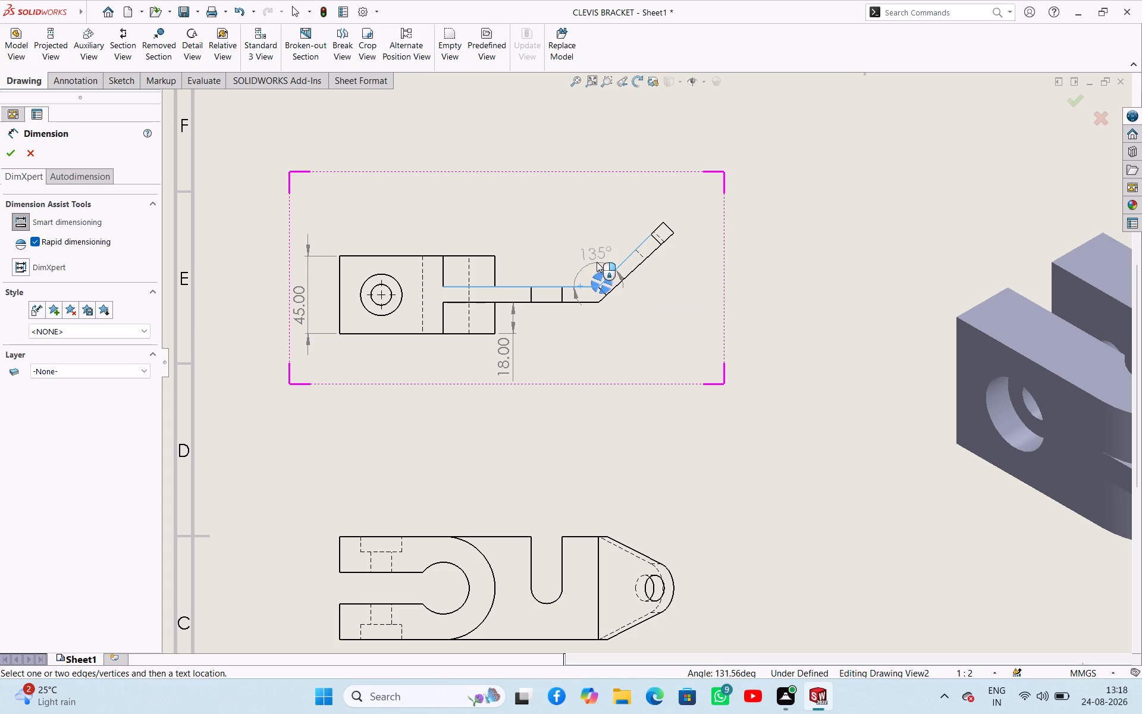
click(594, 258)
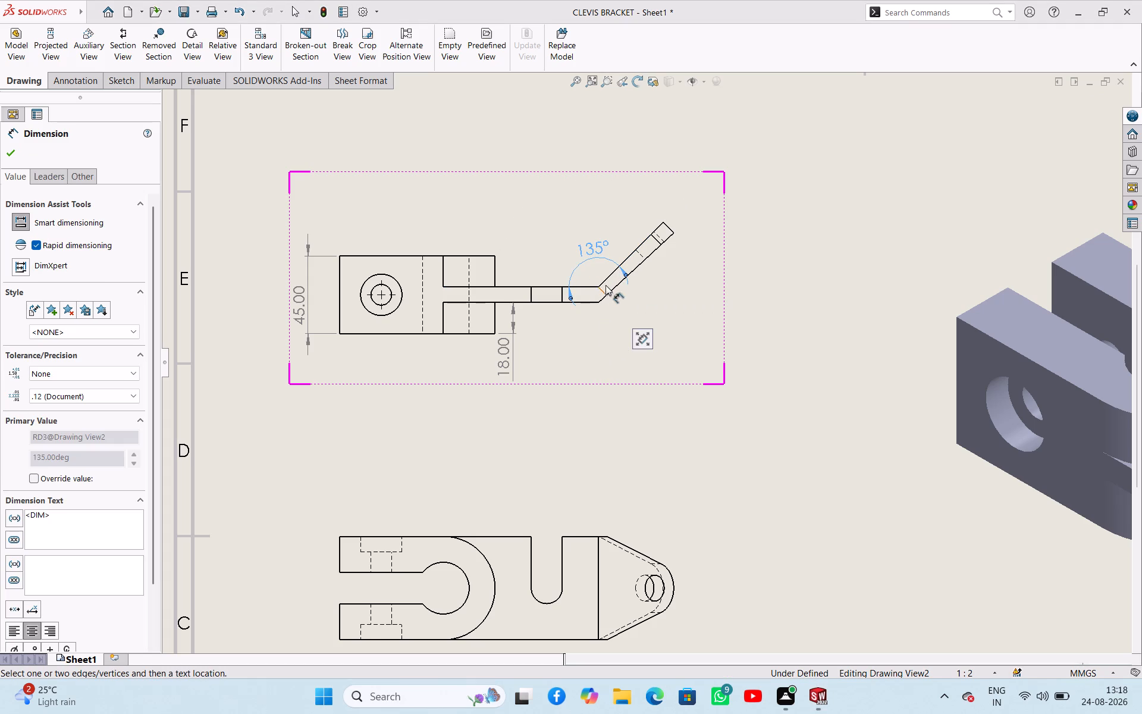
Dimension the diameters of the outer counterbore circle and the inner hole in the front view, placing both below the block.
scroll(542, 298, down, 3)
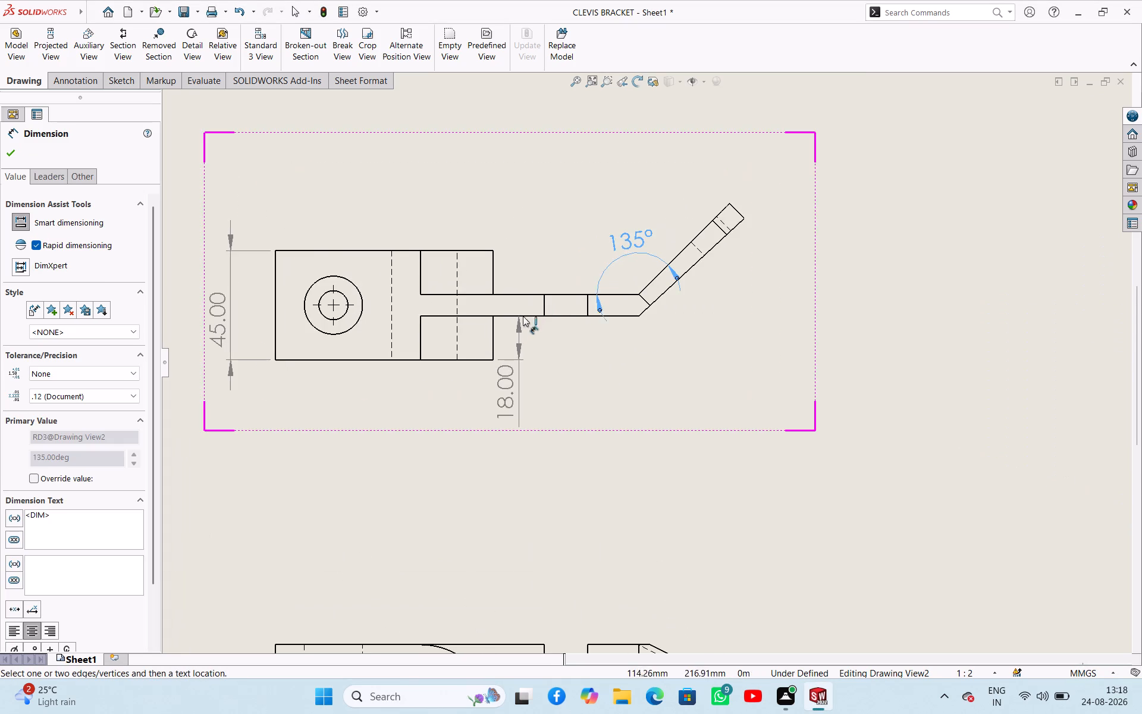
scroll(520, 319, up, 1)
scroll(368, 318, down, 2)
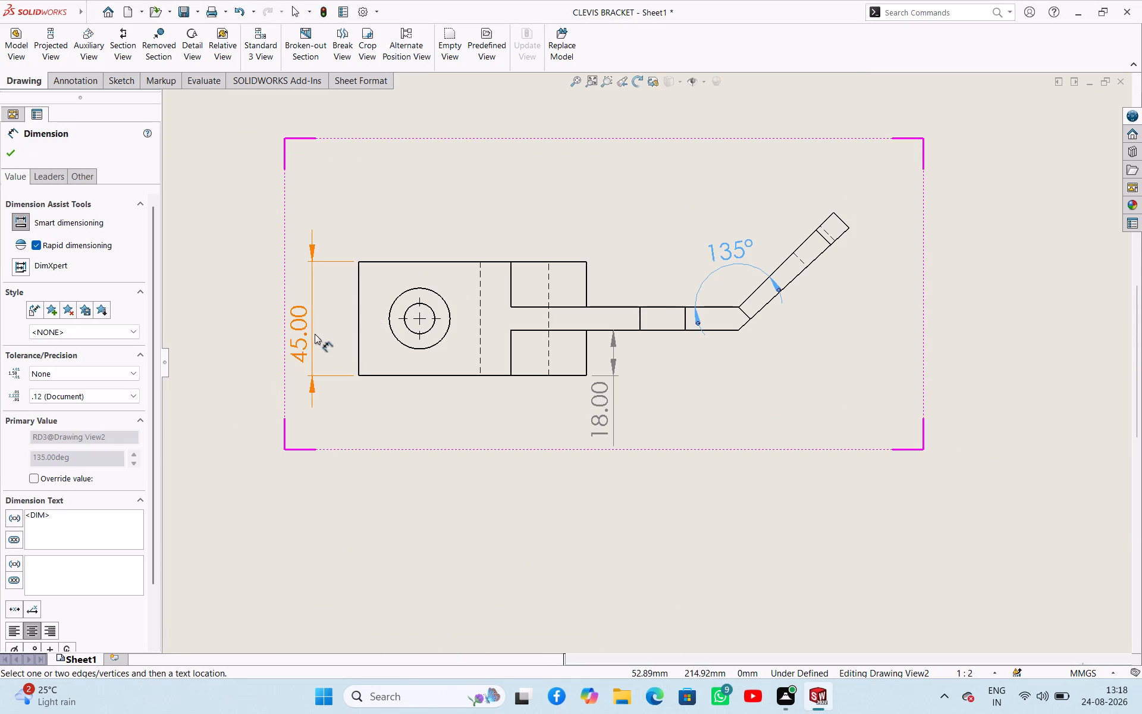
click(422, 349)
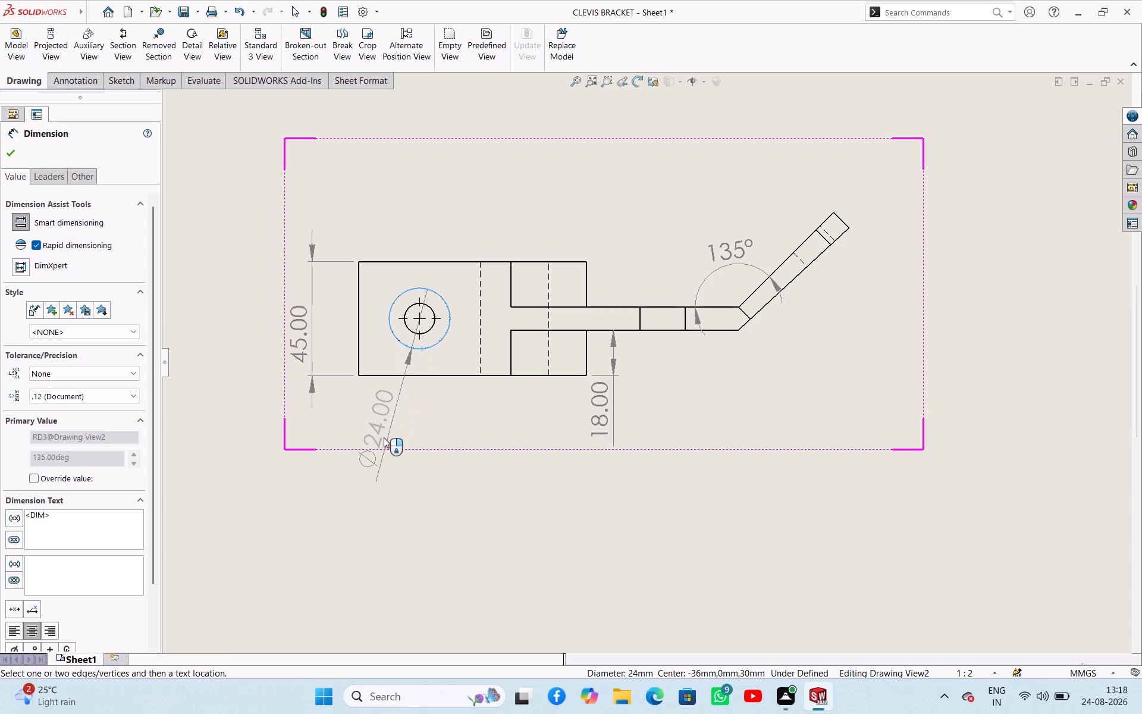
click(384, 437)
click(431, 327)
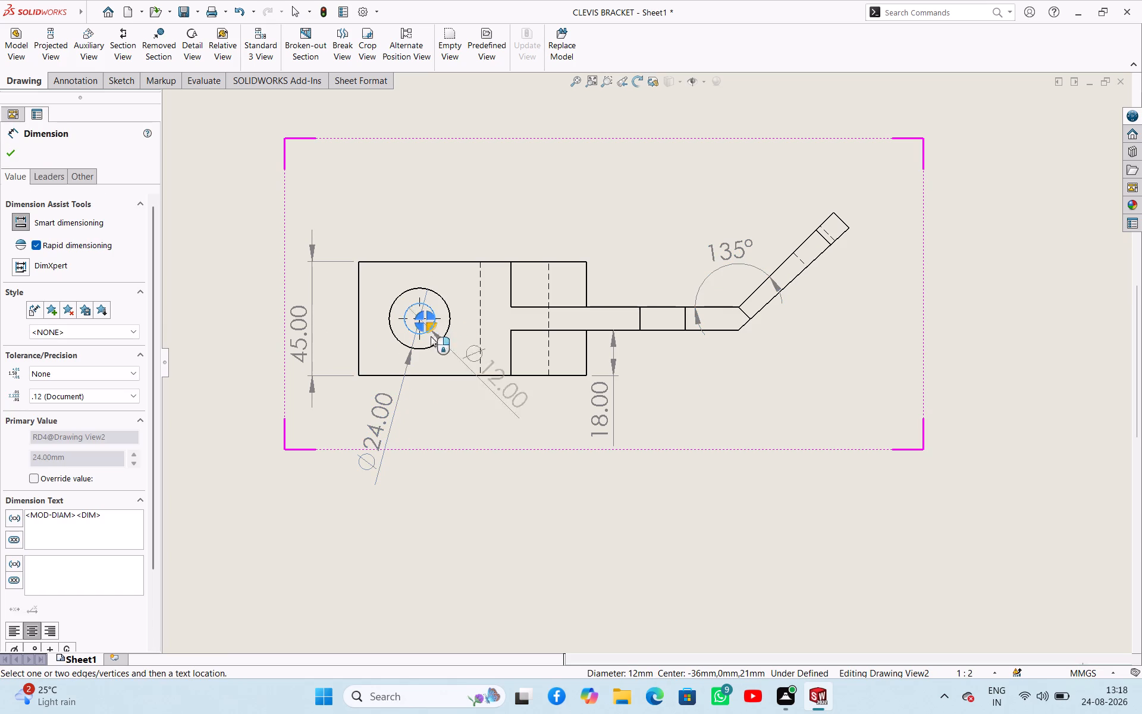
click(444, 413)
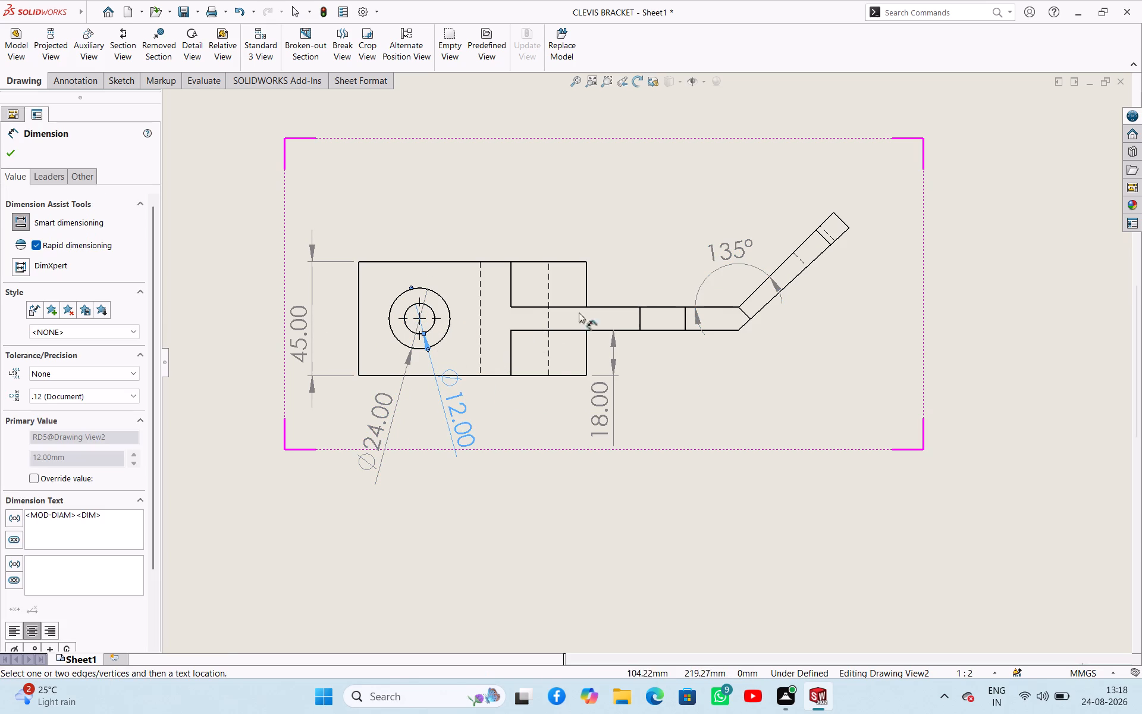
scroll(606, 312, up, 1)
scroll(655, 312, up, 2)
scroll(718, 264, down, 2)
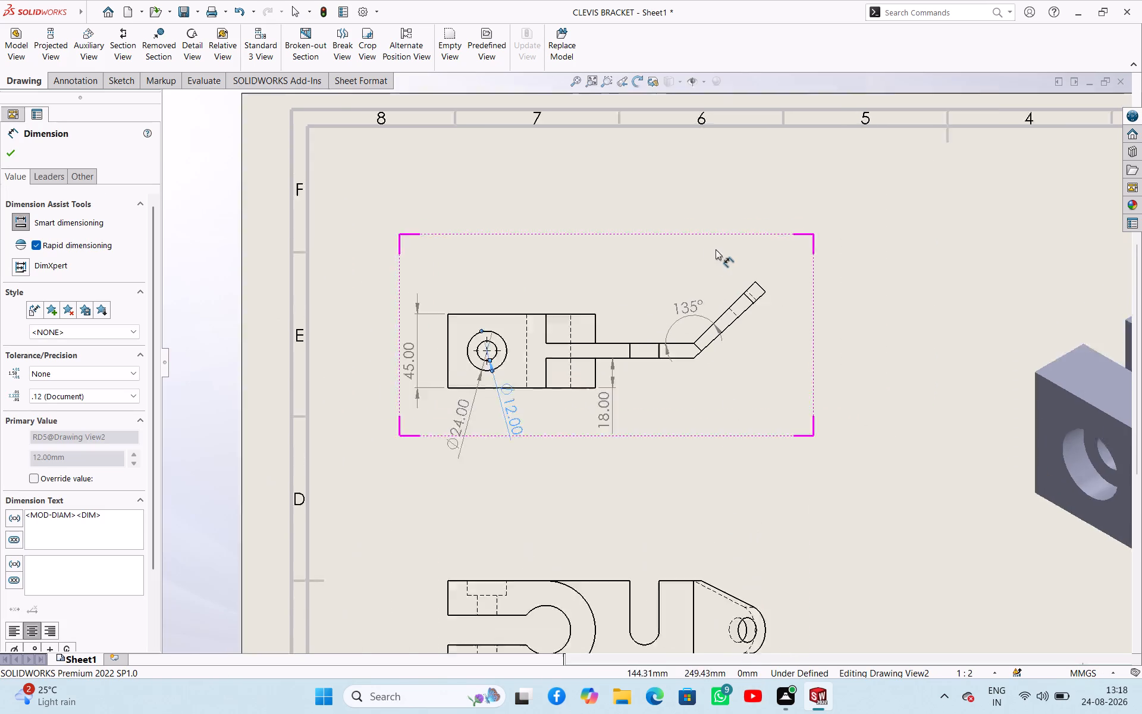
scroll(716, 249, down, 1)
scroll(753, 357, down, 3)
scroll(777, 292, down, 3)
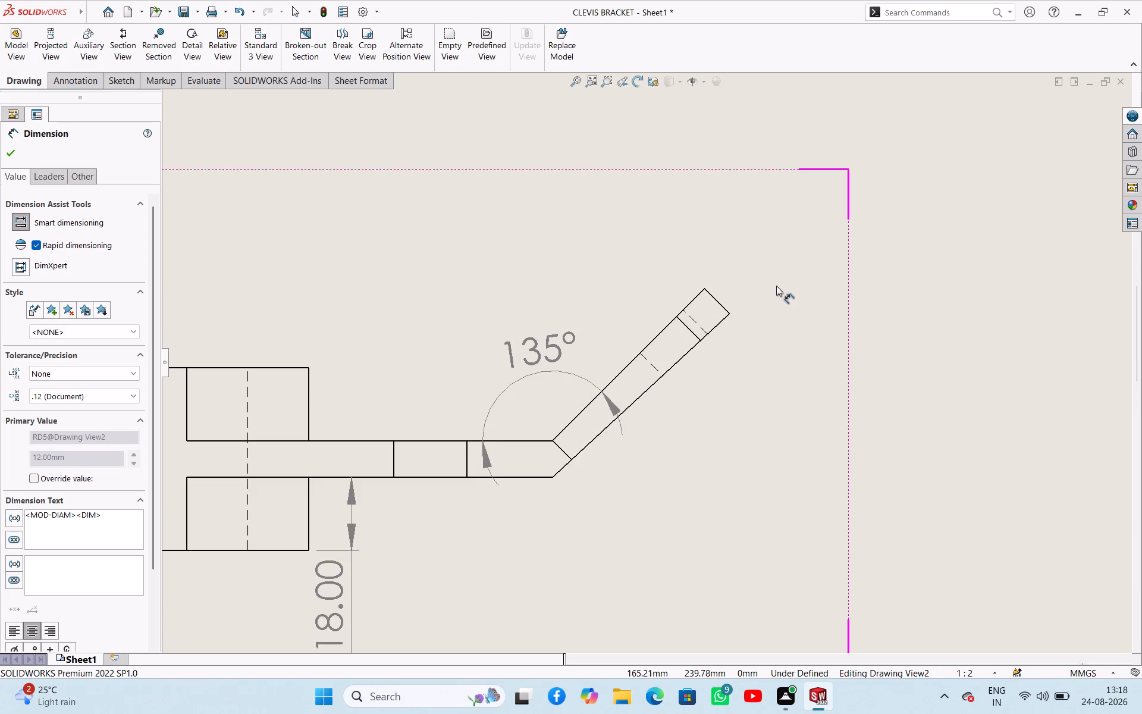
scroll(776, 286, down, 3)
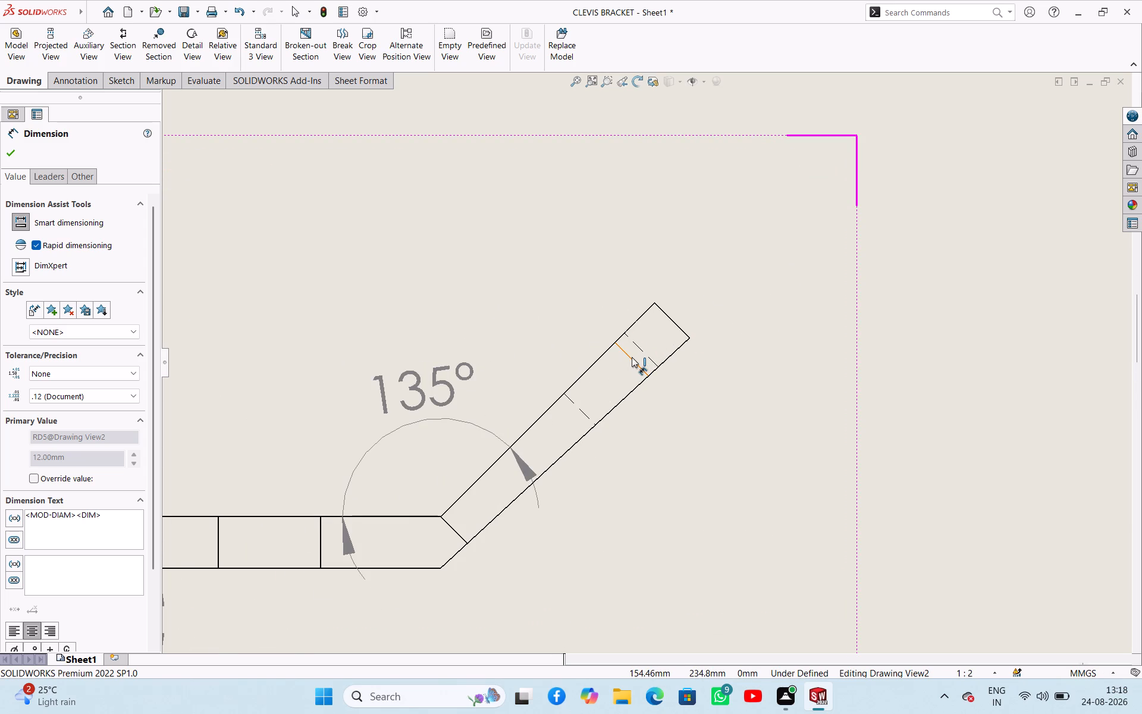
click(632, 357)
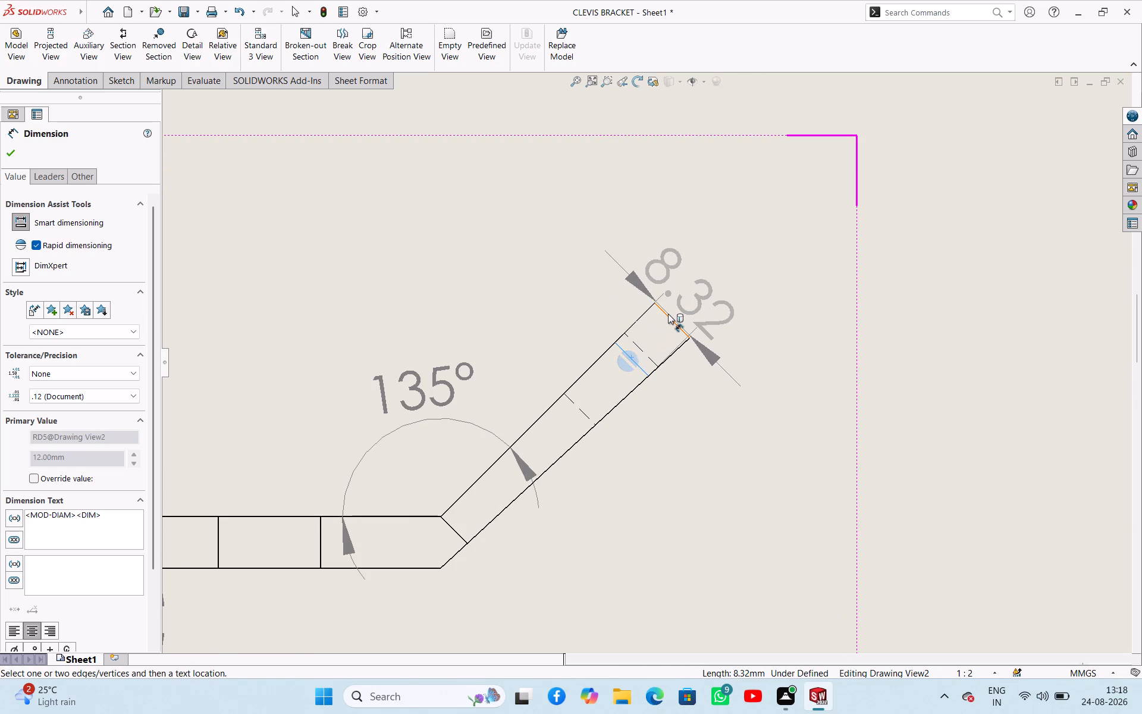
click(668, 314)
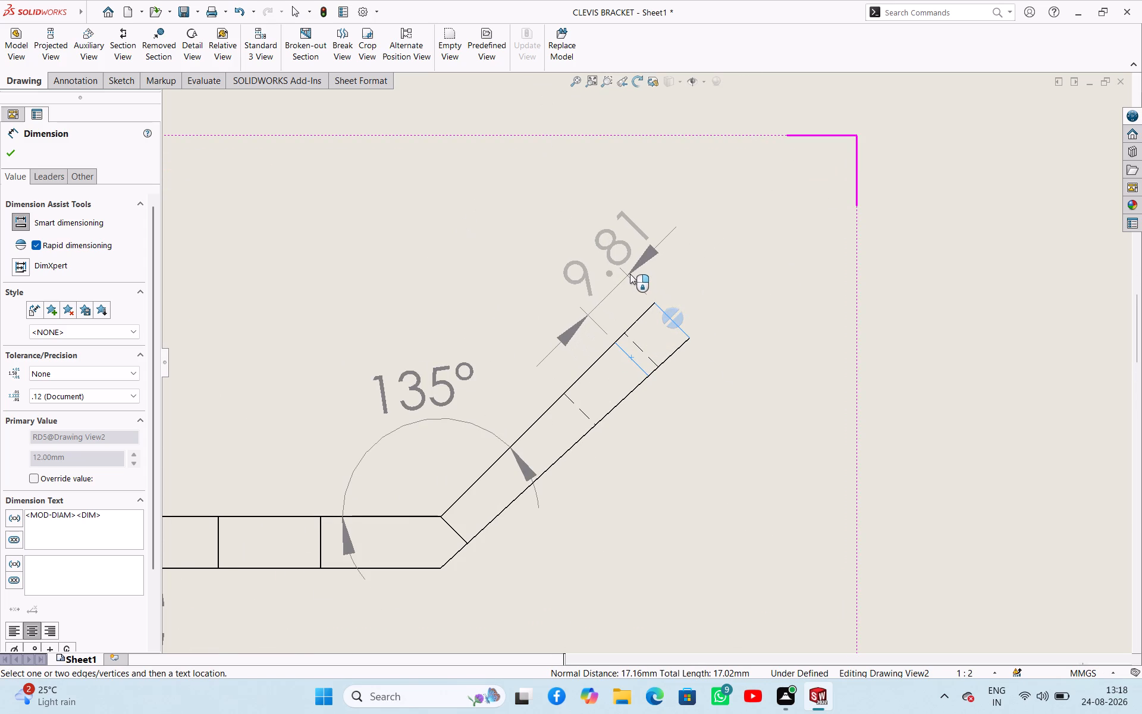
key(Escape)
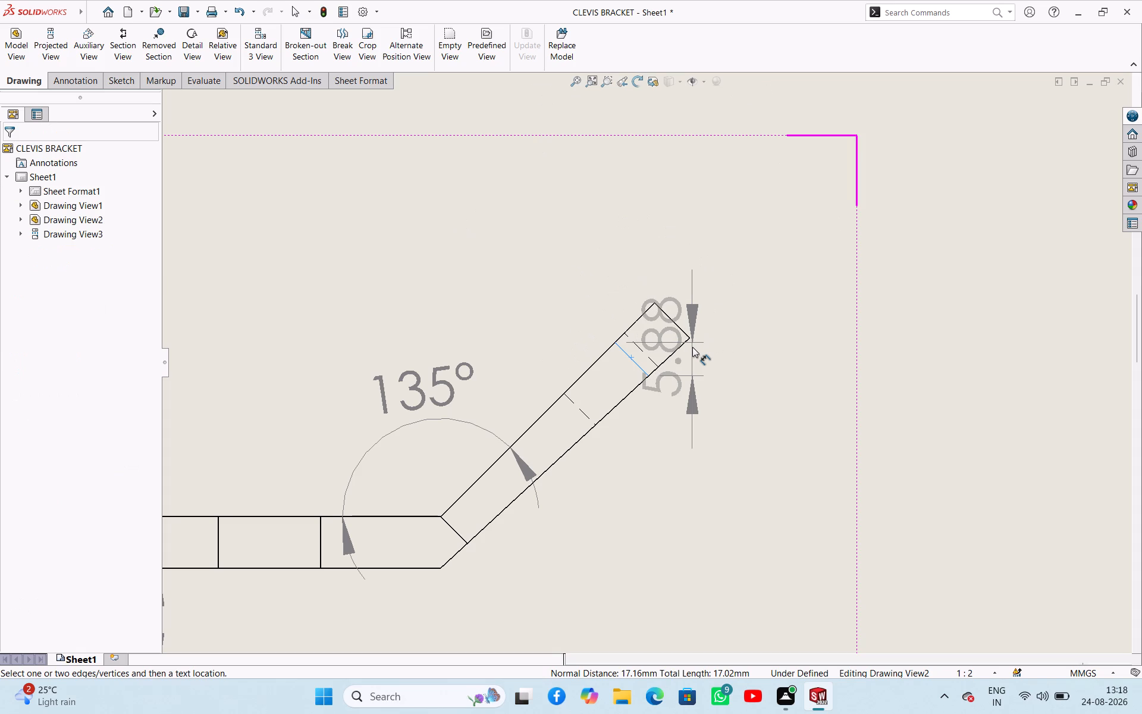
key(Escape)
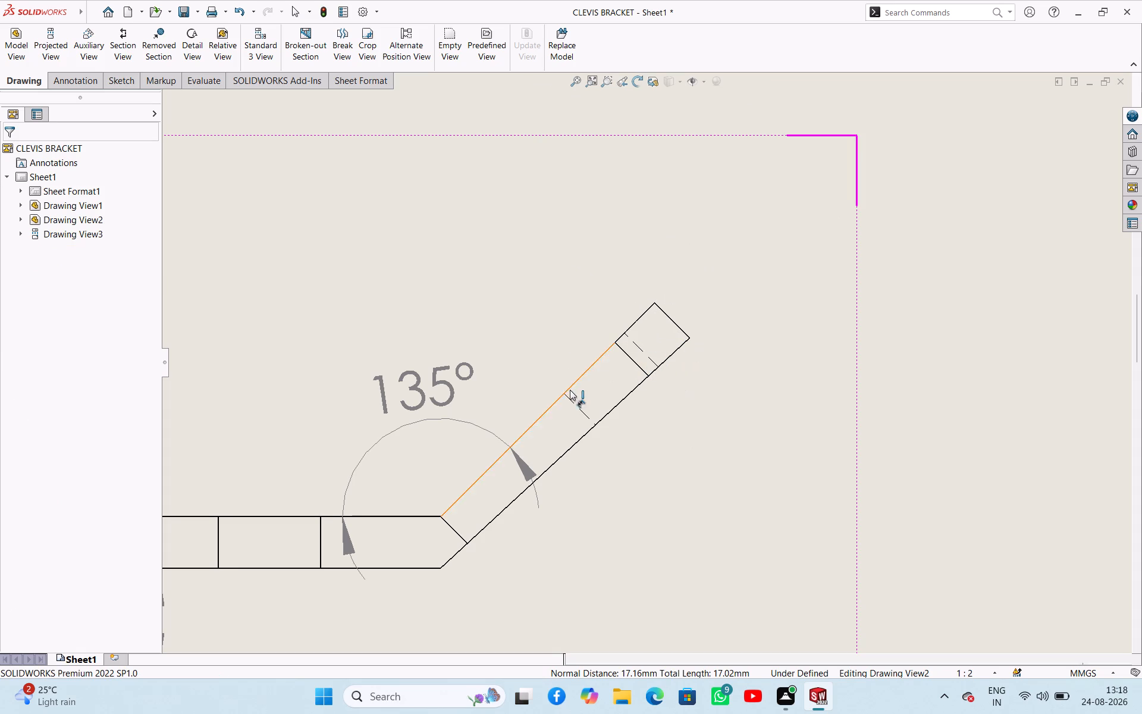
Dimension the inclined tab's hole diameter between its two hidden lines in the front view, placing it above the tab.
click(577, 405)
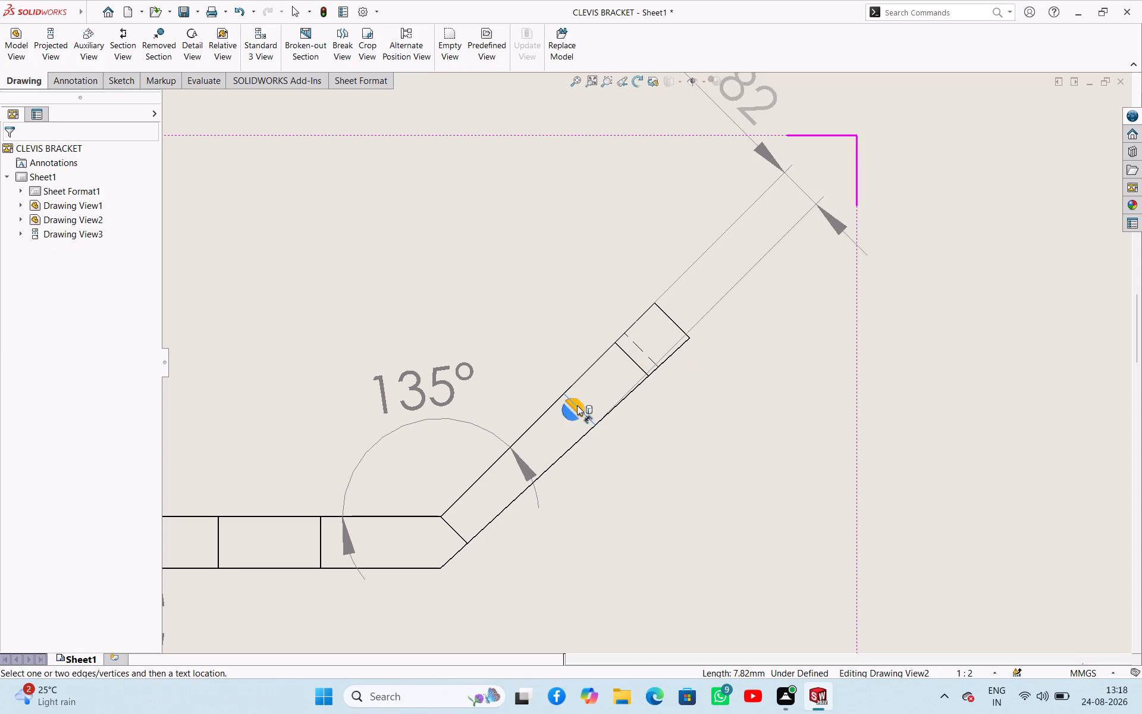
click(637, 347)
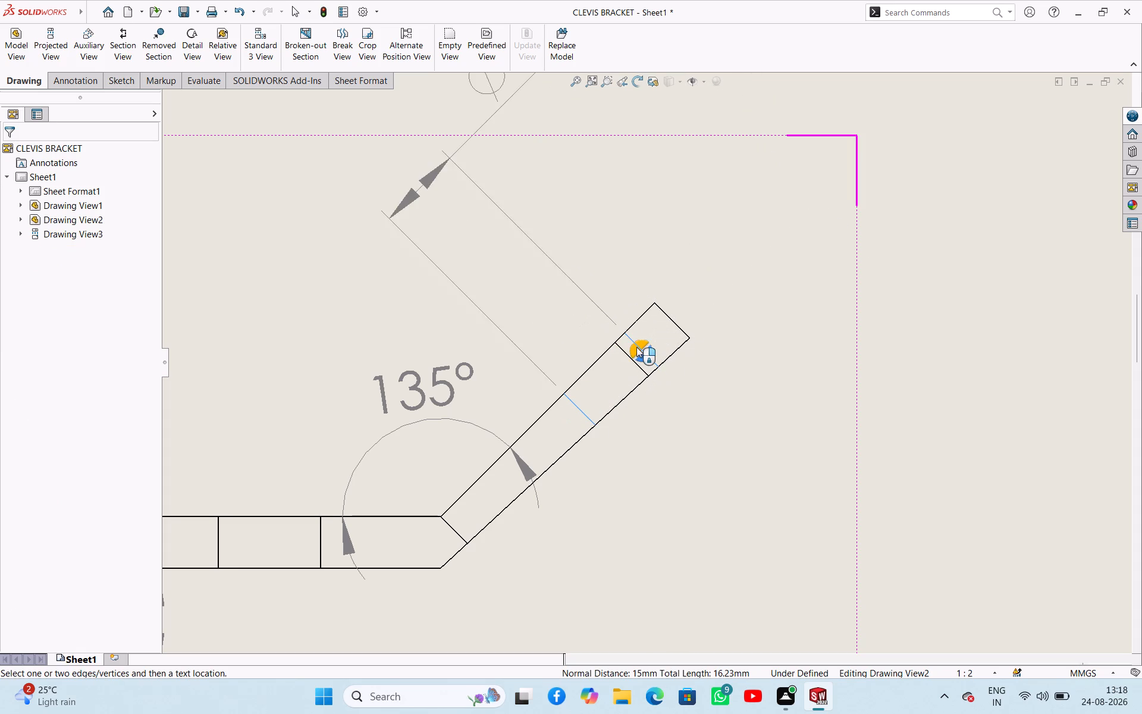
click(585, 336)
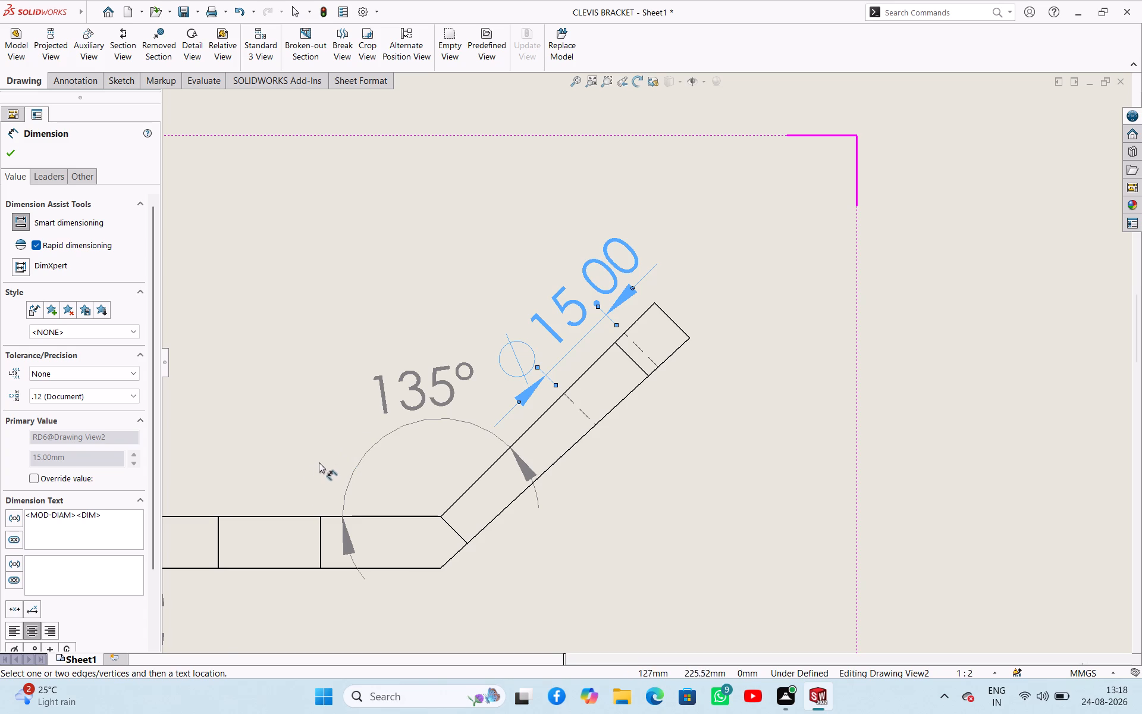
Dimension the block's full length in the front view with Smart Dimension, placing it above the block.
scroll(319, 462, up, 6)
scroll(328, 457, down, 1)
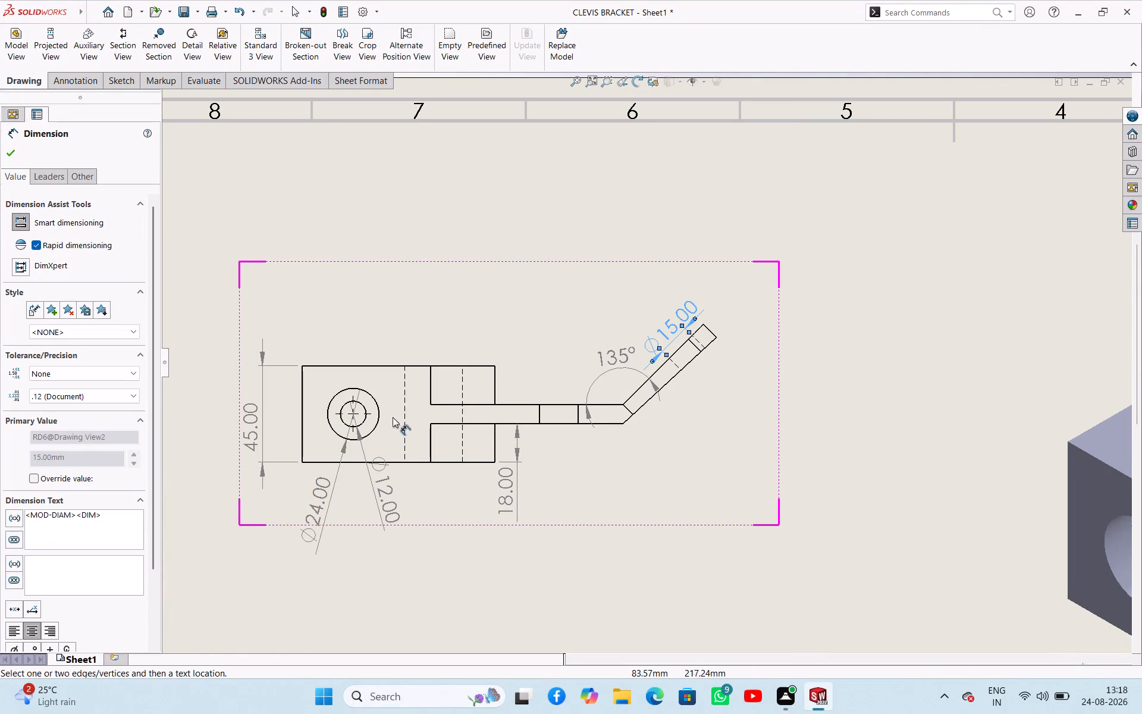
click(343, 464)
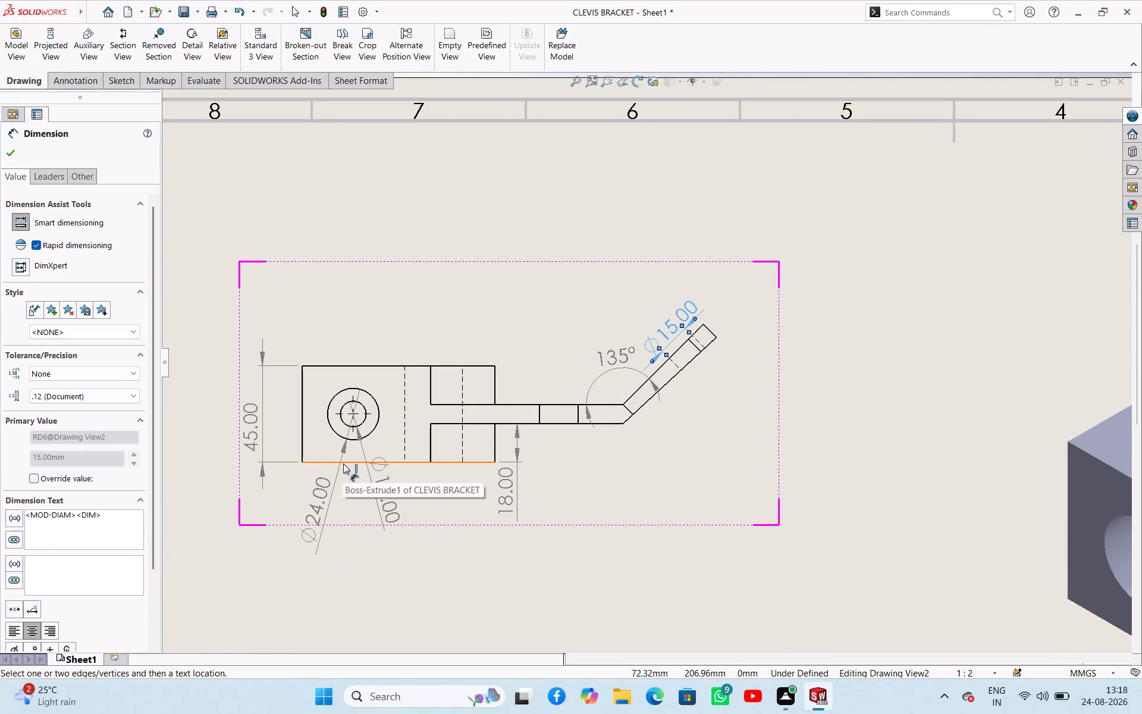
click(352, 414)
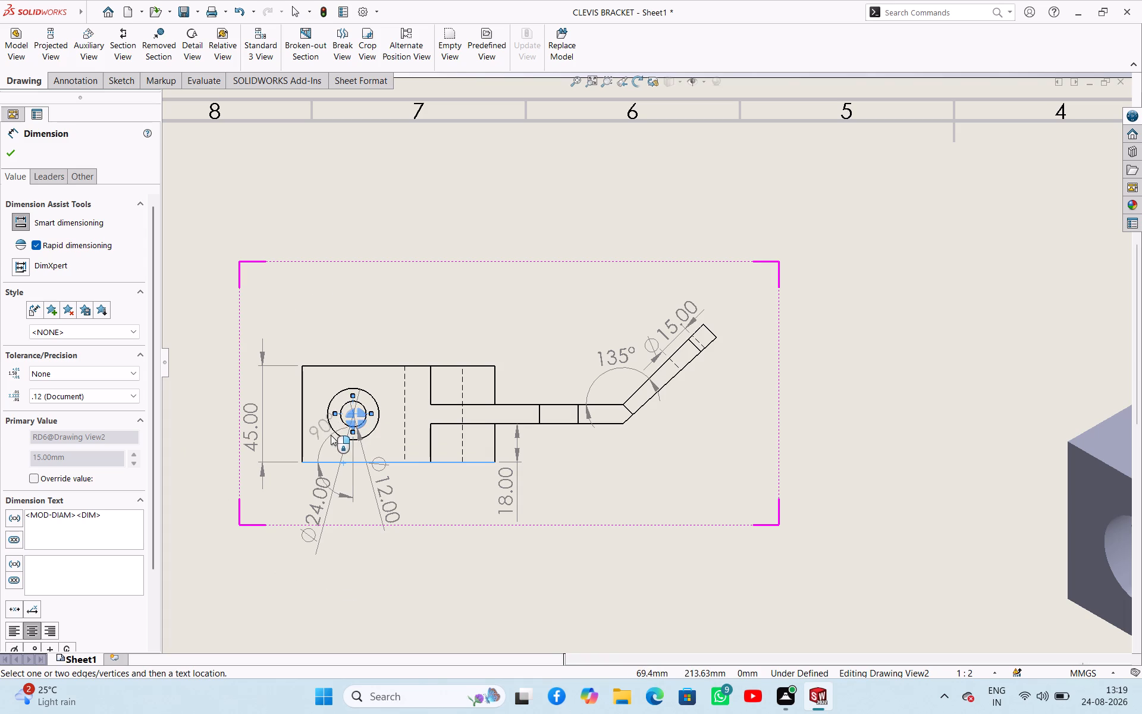
key(Escape)
key(Escape)
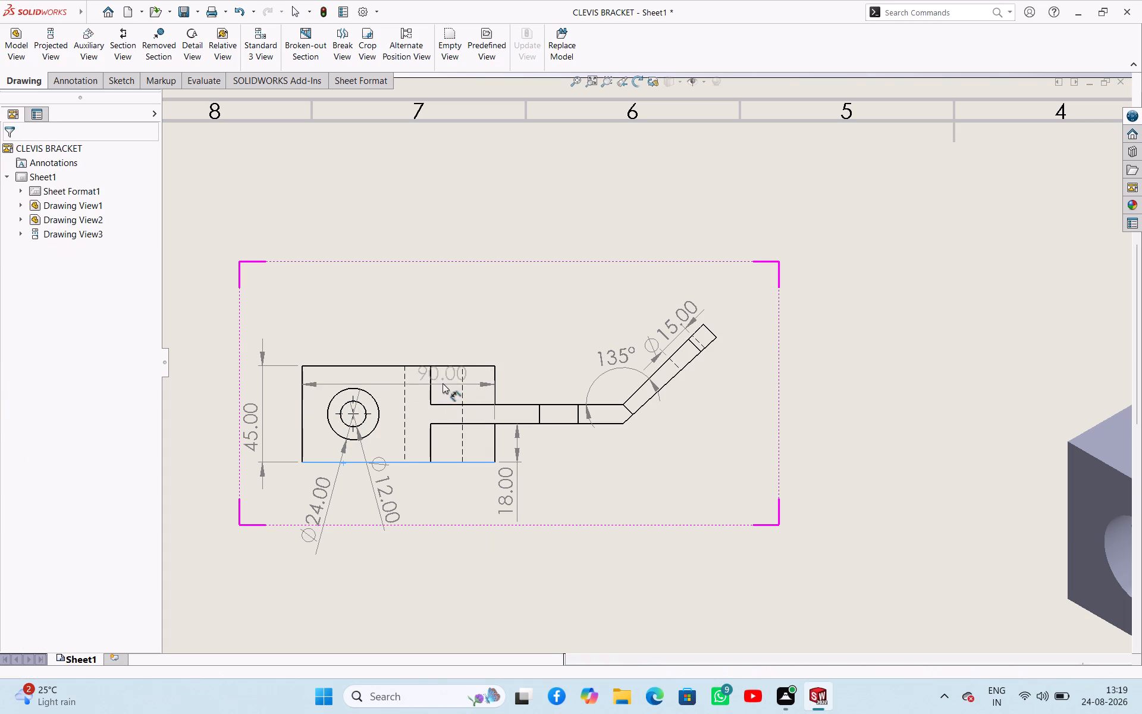
click(461, 336)
Dimension the open slot's end radius below the top view and its depth from the edge to the arc centre above it.
scroll(472, 459, up, 4)
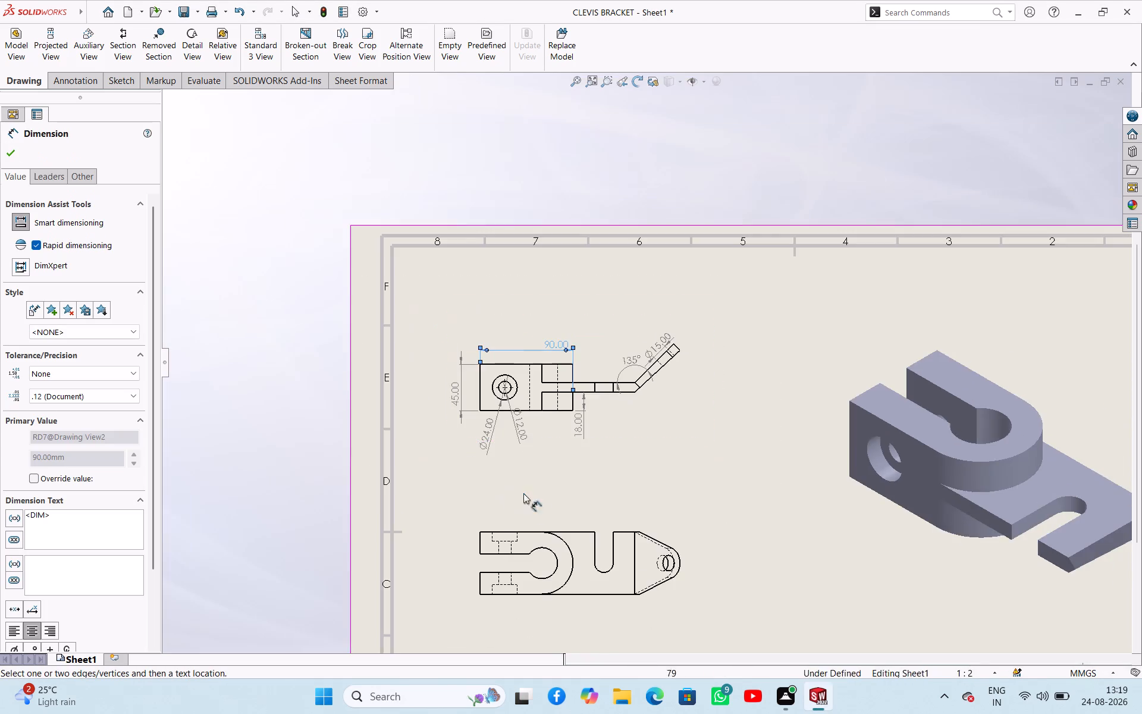
scroll(593, 596, down, 3)
scroll(632, 522, down, 3)
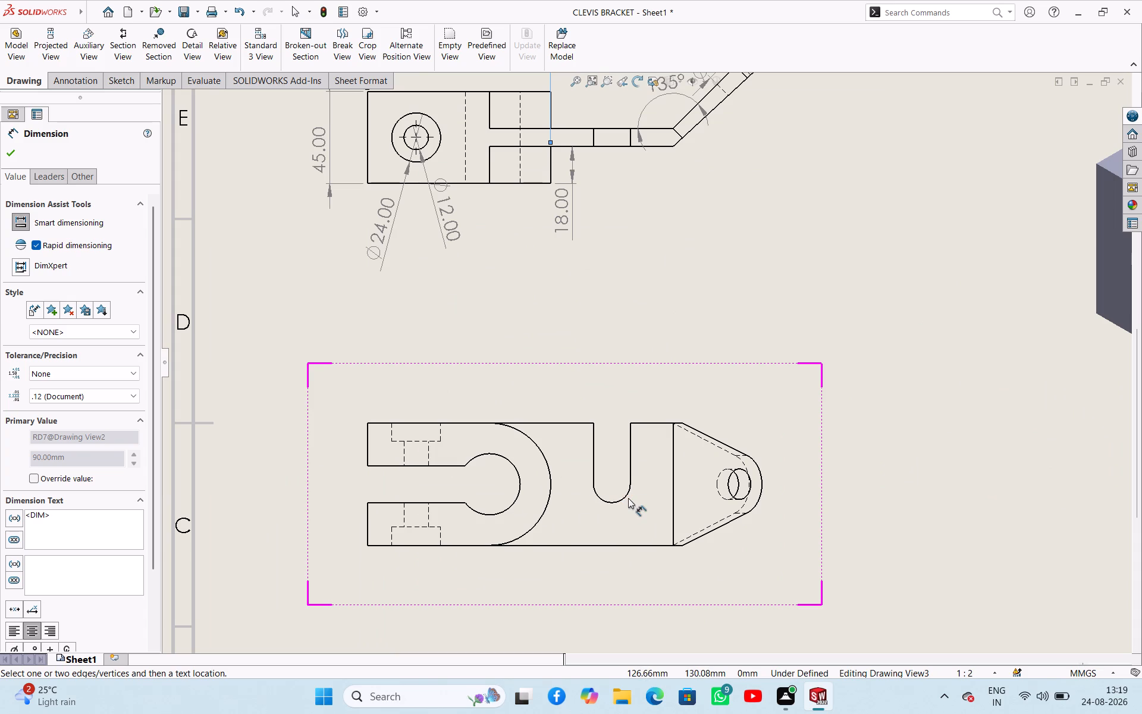
click(625, 497)
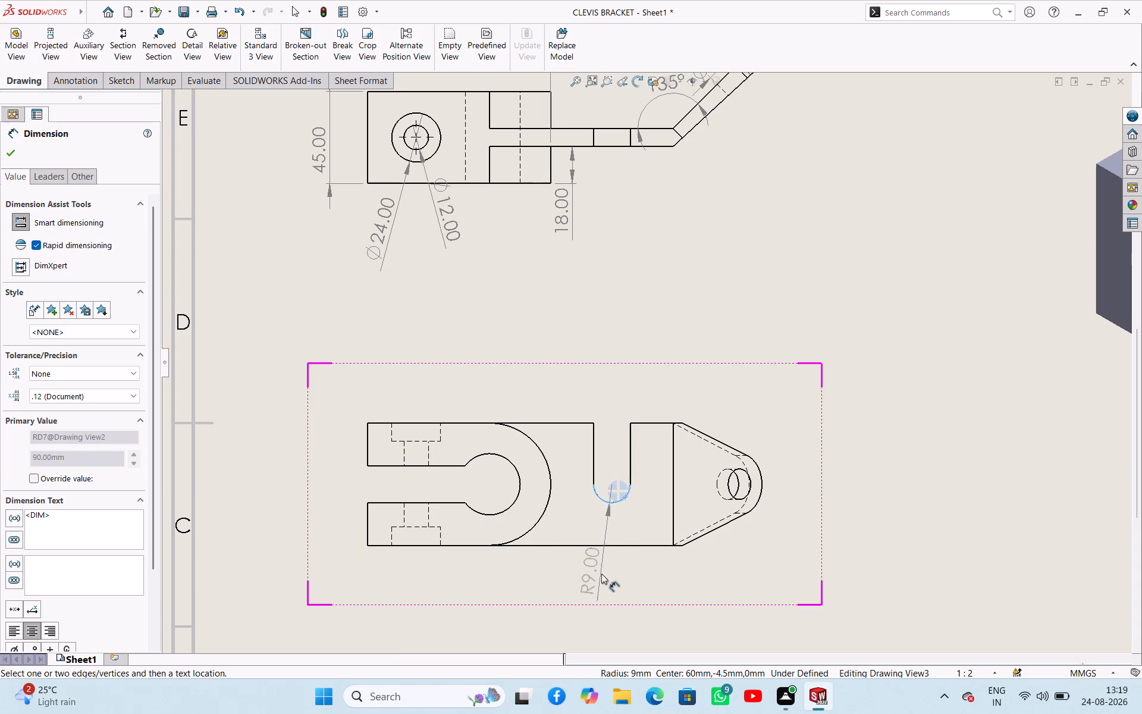
click(602, 574)
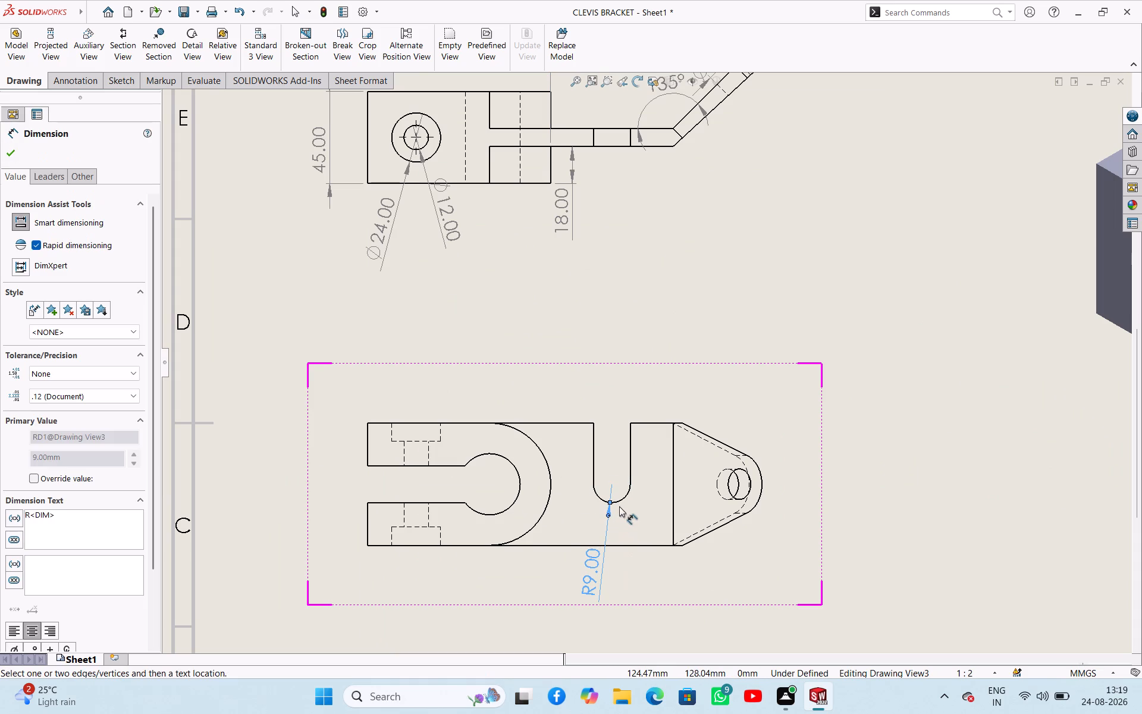
click(610, 501)
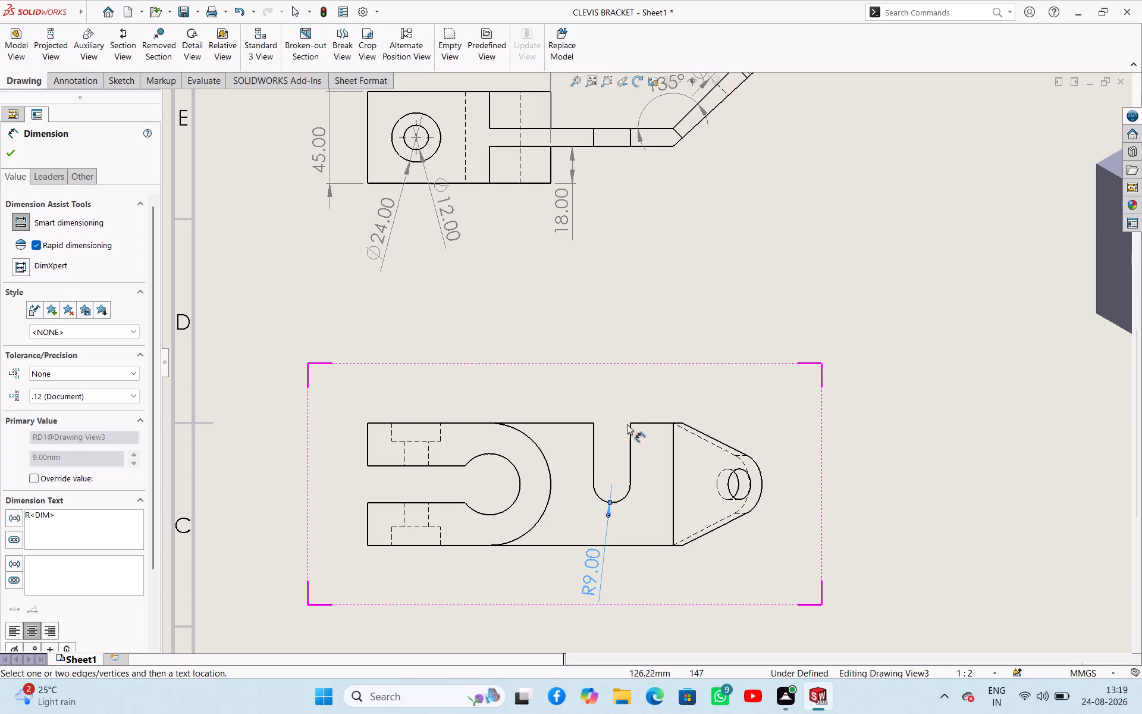
click(639, 422)
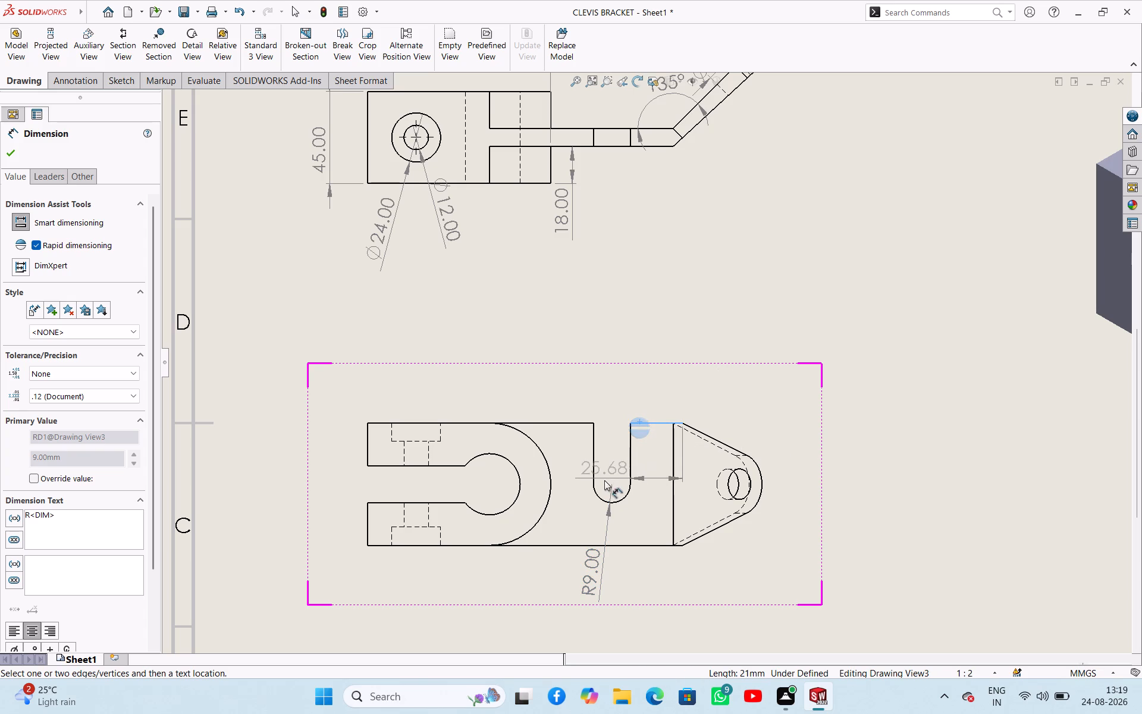
click(613, 504)
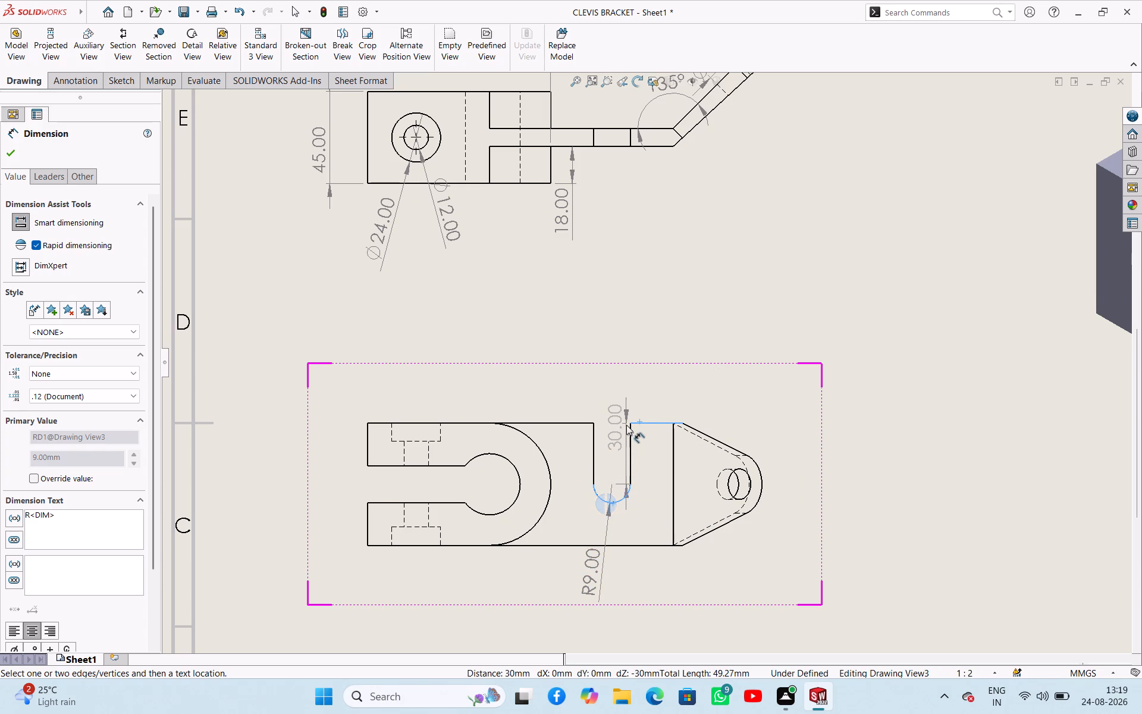
click(619, 367)
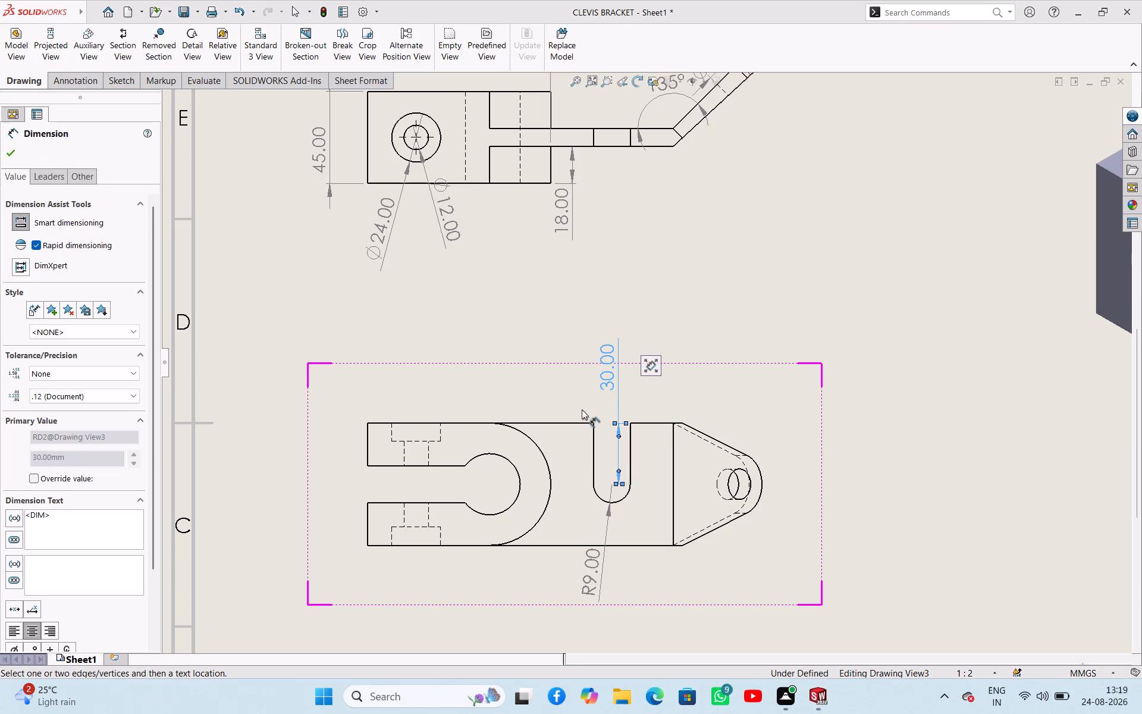
Dimension the radii of the outer rounded end and the inner circular opening in the top view, placing both above it.
click(542, 451)
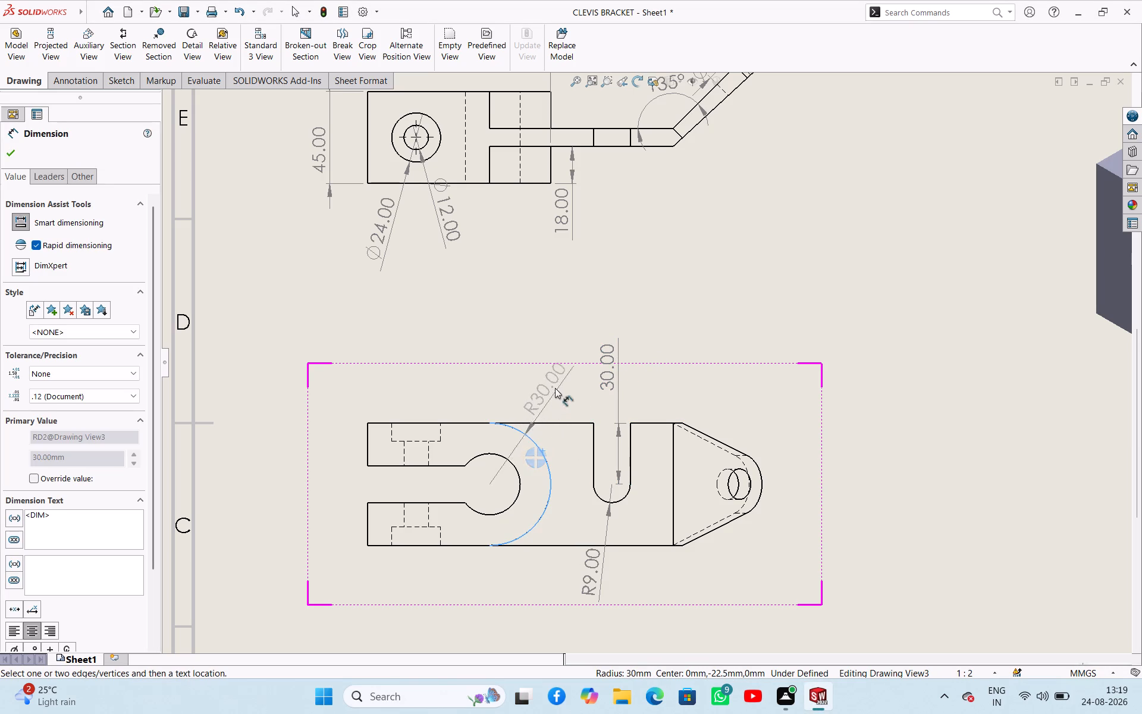
drag(556, 350, 548, 351)
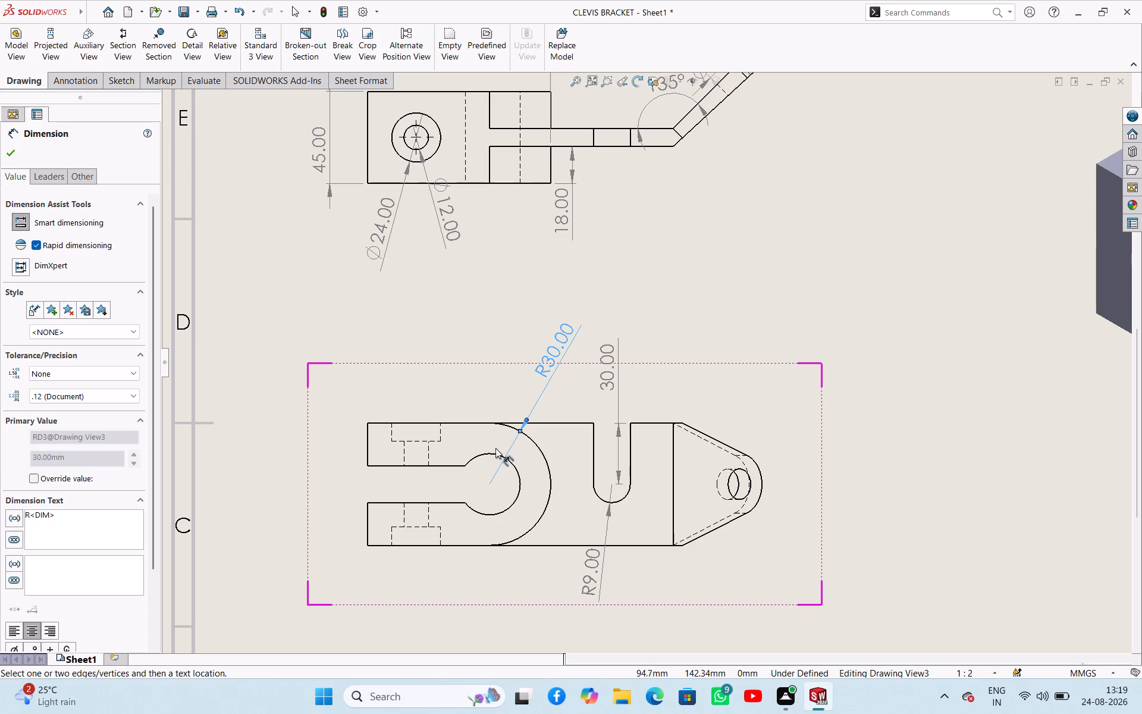
click(488, 453)
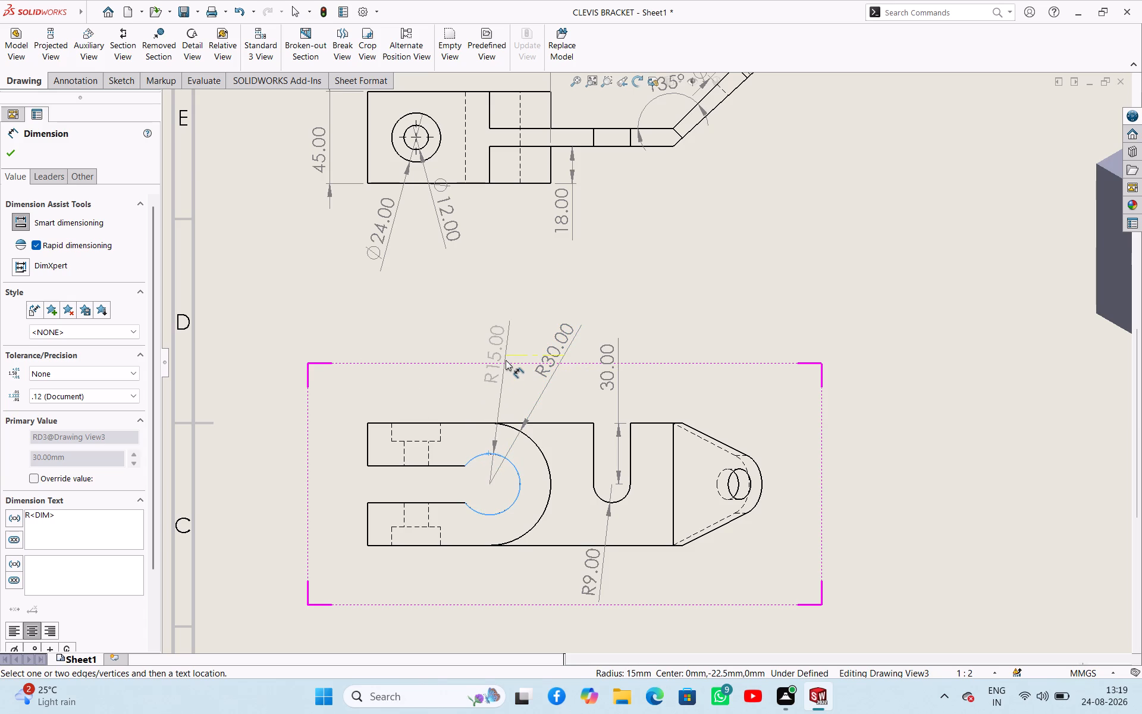
click(506, 359)
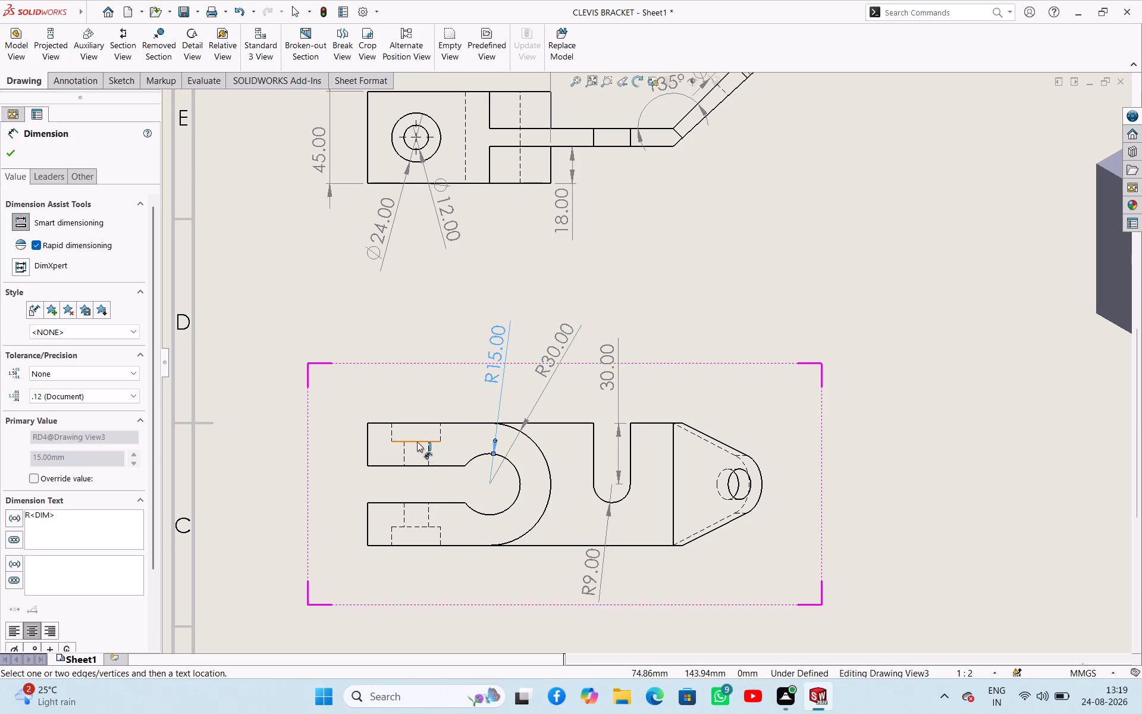
Dimension the diameter of the upper hidden counterbore in the top view, placing it above the view.
click(416, 441)
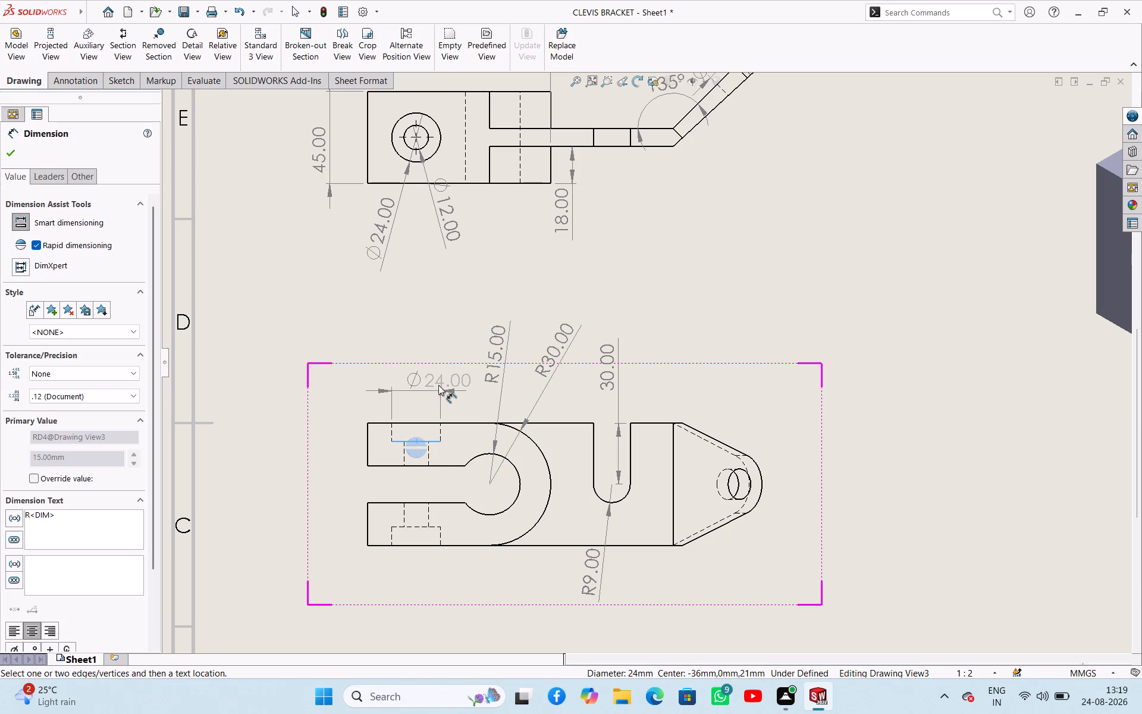
drag(429, 347, 419, 353)
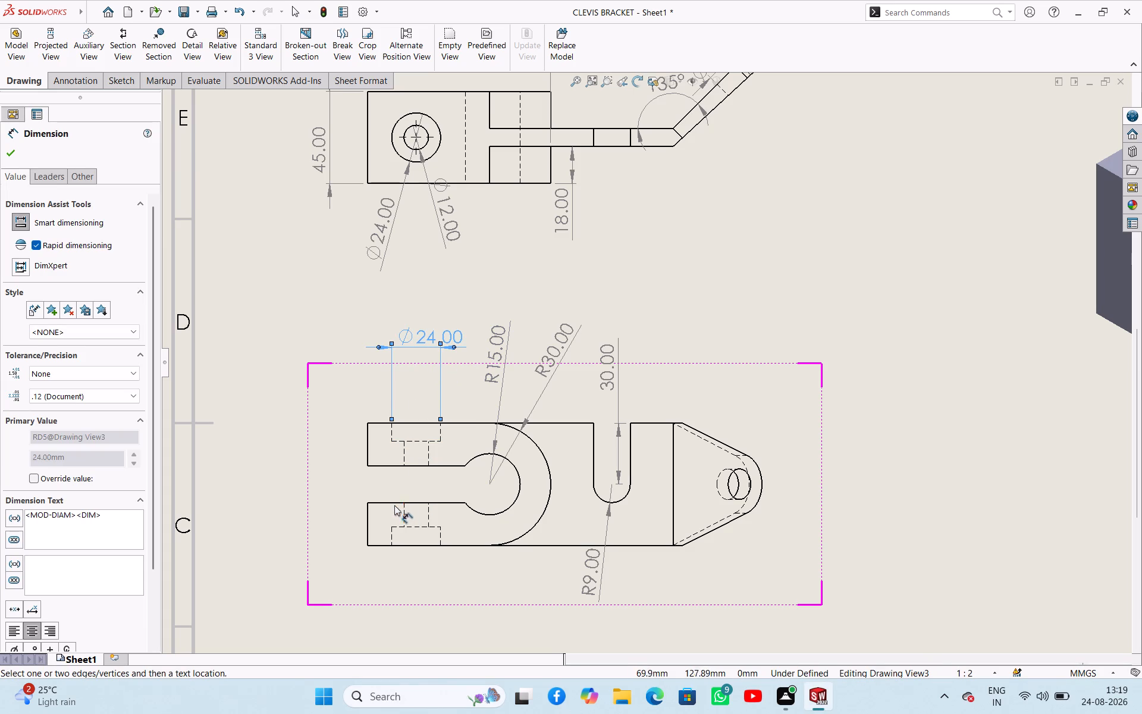
Dimension the gap between the fork's prongs and the lower prong's width at the open end of the top view.
click(410, 465)
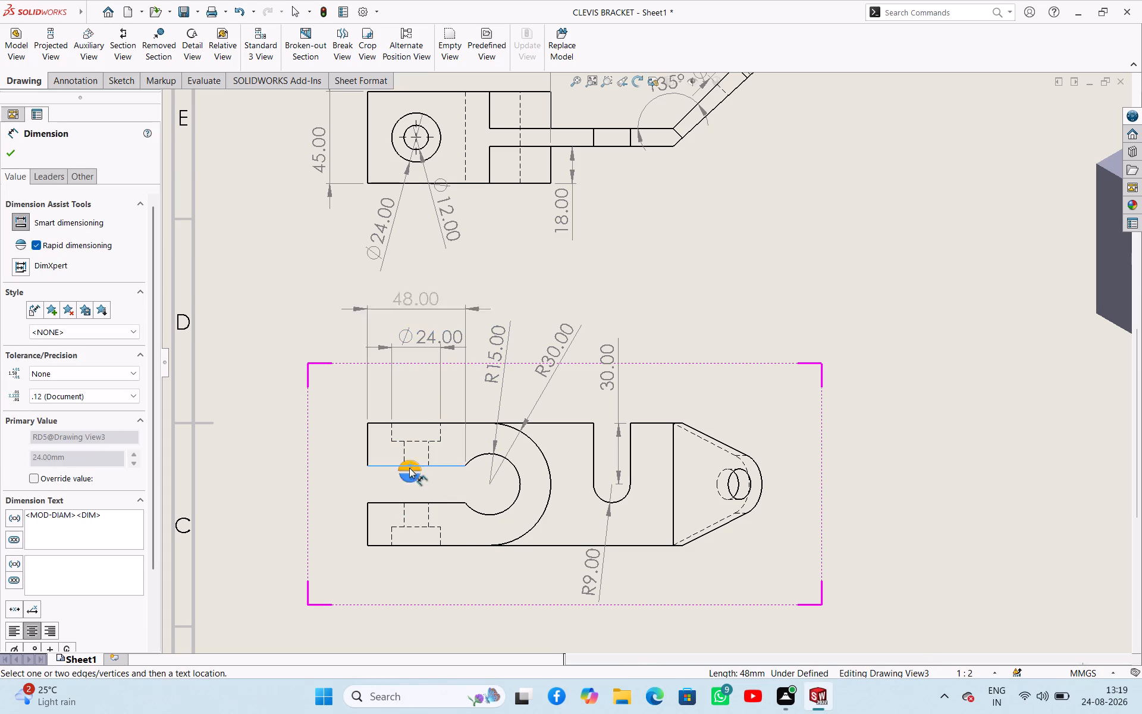
click(401, 502)
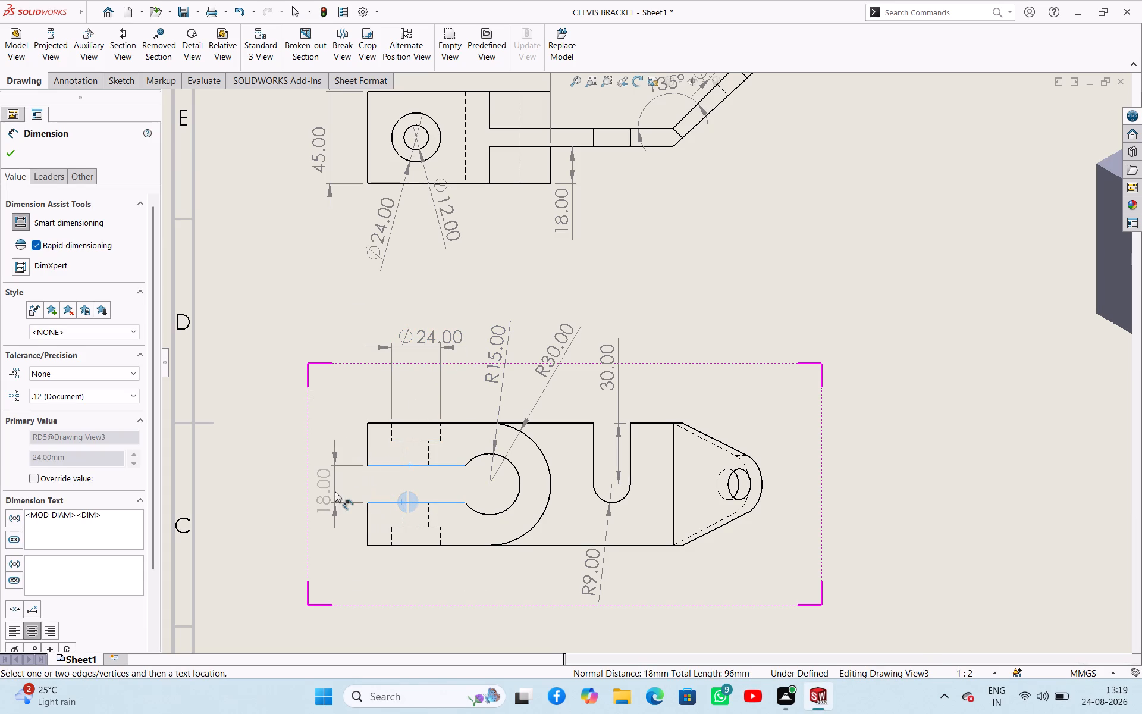
click(335, 491)
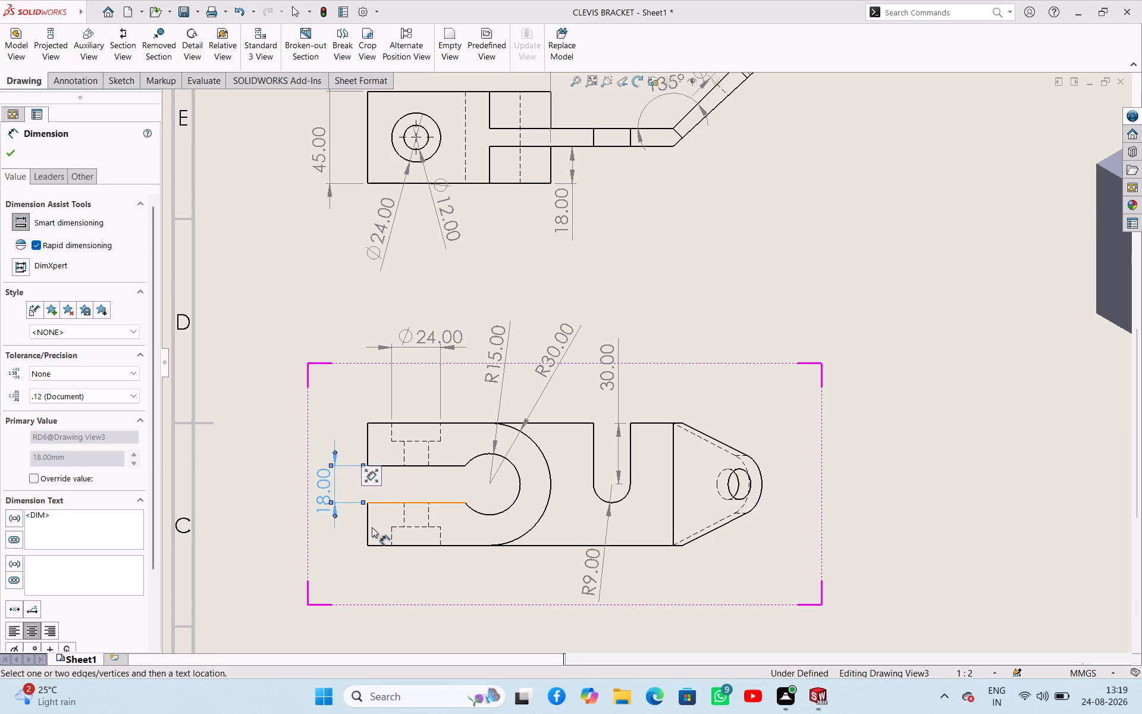
click(369, 522)
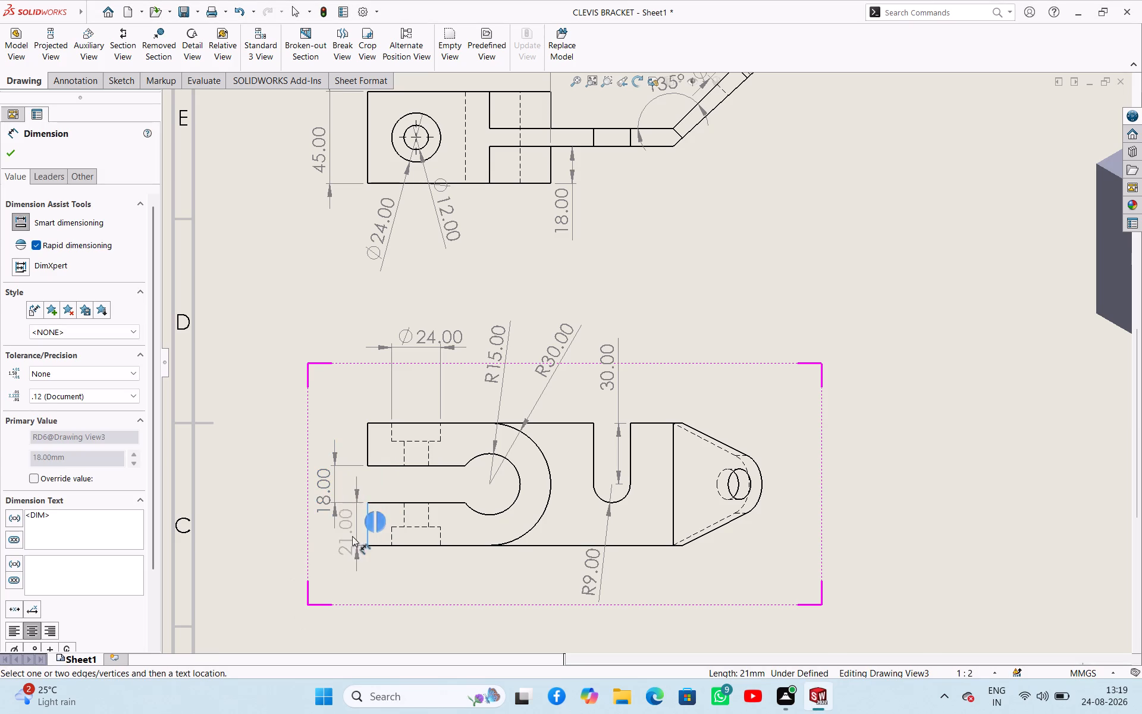
drag(340, 551, 346, 552)
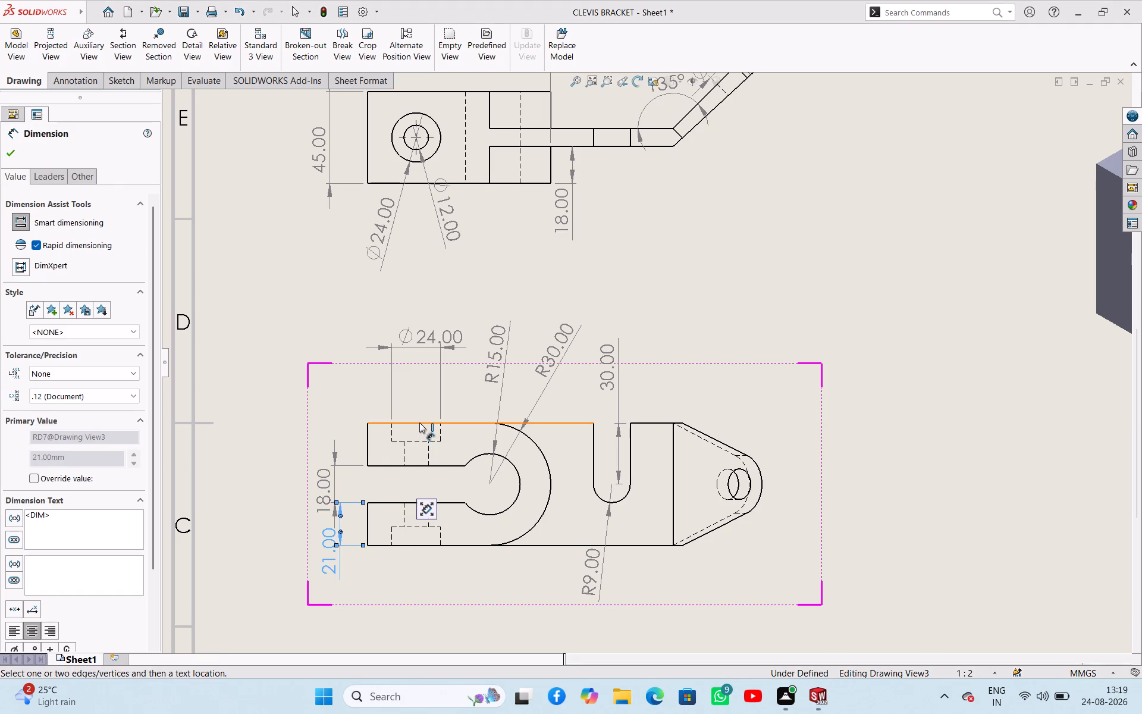
Dimension the bracket's overall width between the top view's two long outer edges, placing it outside the prong dimensions.
click(419, 422)
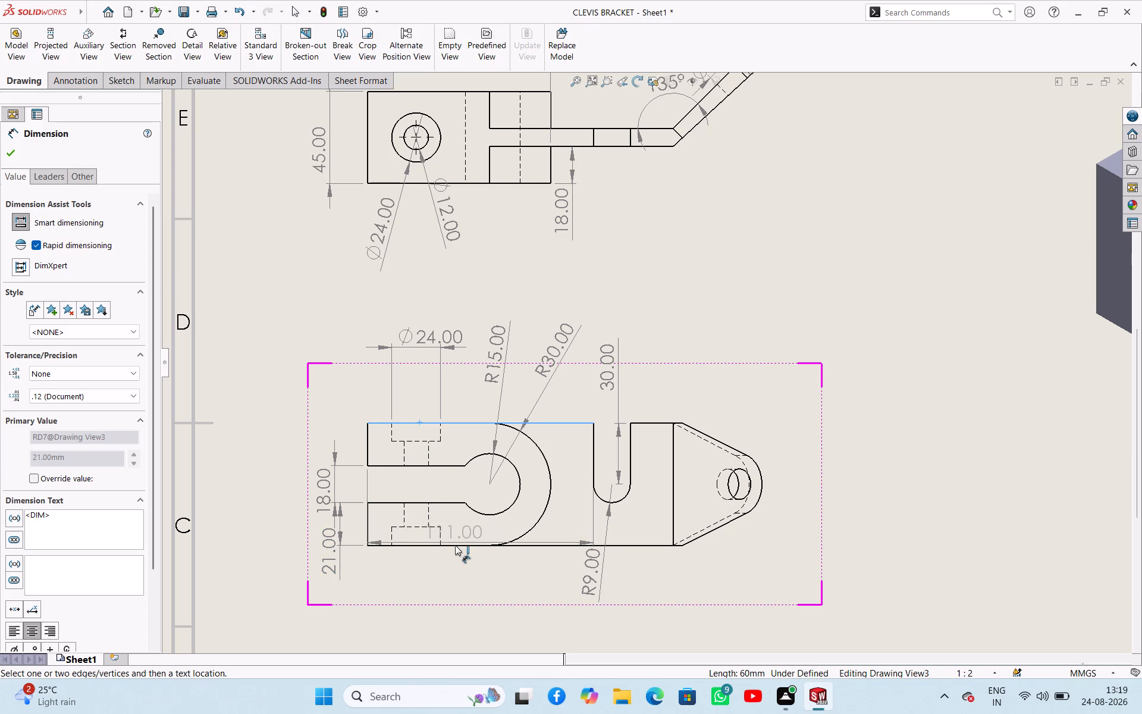
click(455, 545)
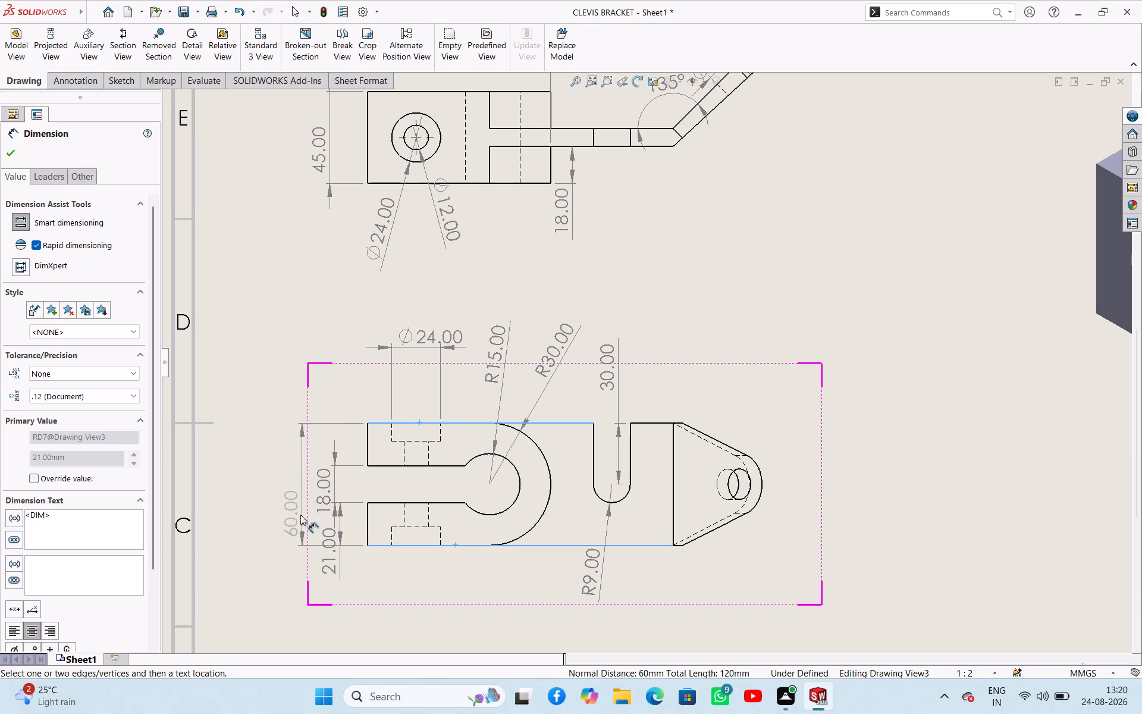
click(288, 518)
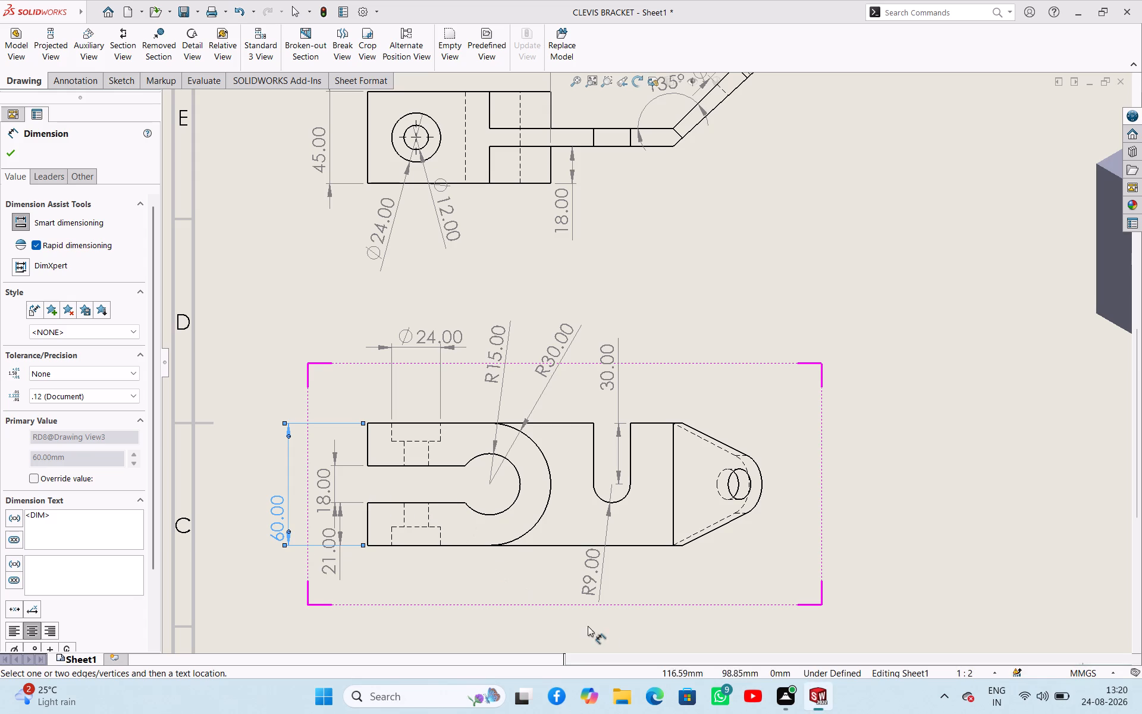
Dimension the distance from the slot's arc centre to the bend line in the top view, and finish dimensioning.
click(673, 426)
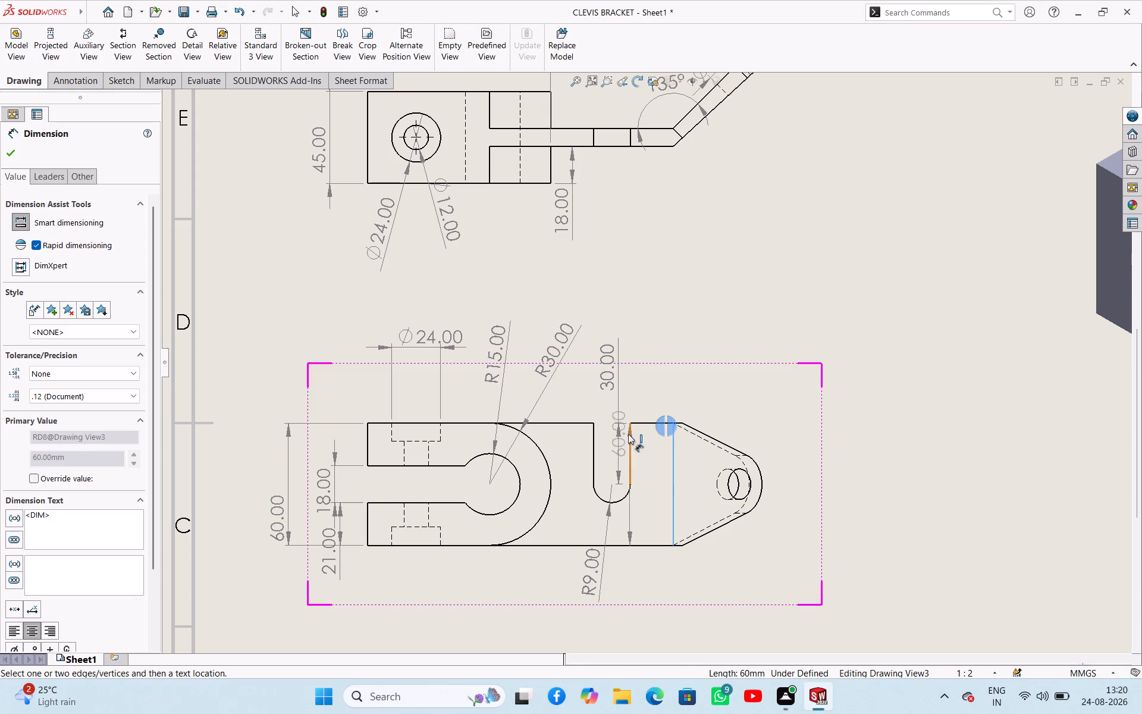
click(614, 501)
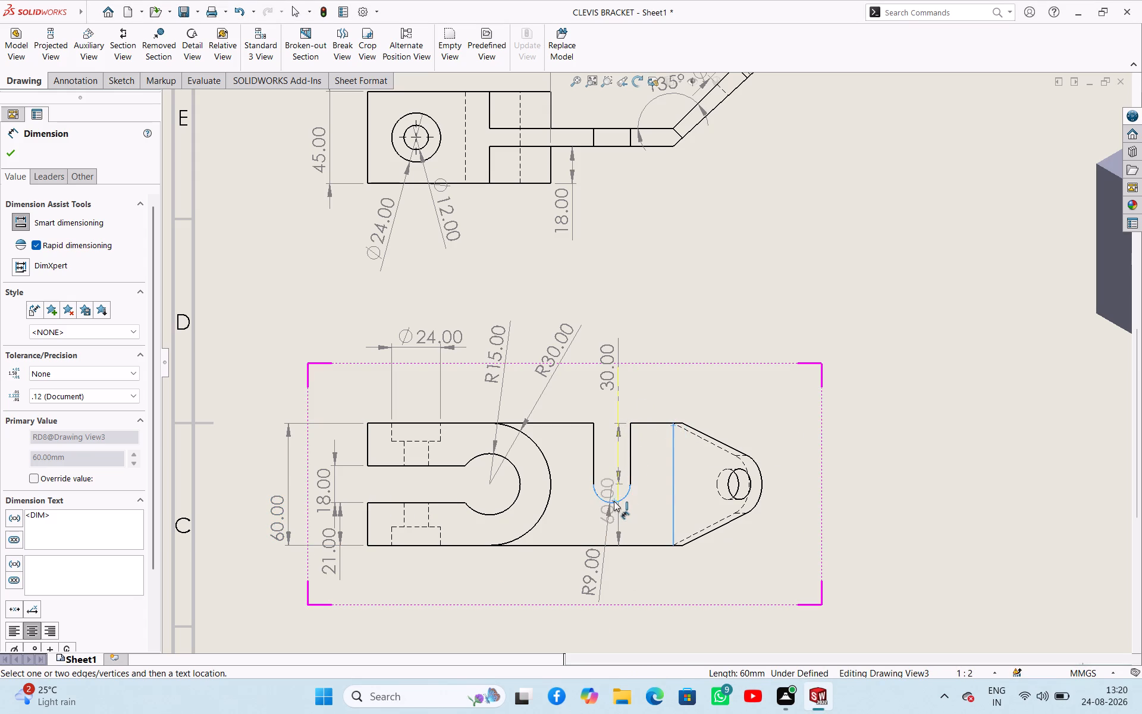
click(657, 393)
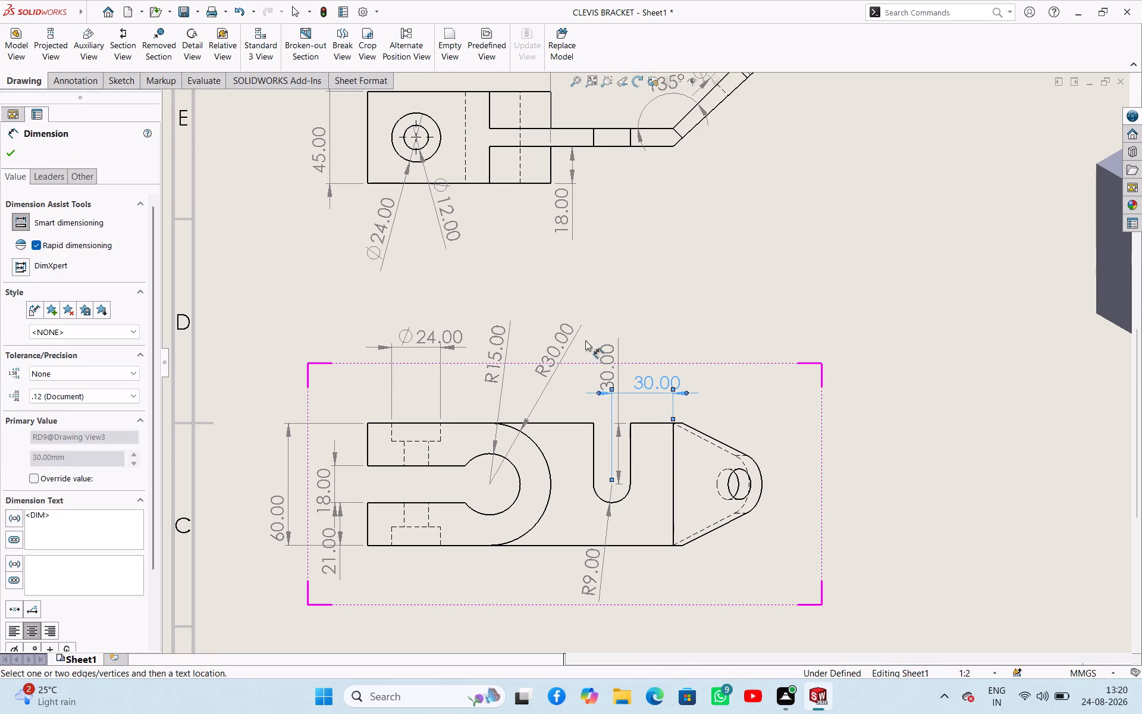
scroll(629, 324, up, 3)
scroll(688, 322, up, 4)
scroll(741, 313, down, 3)
right_click(735, 317)
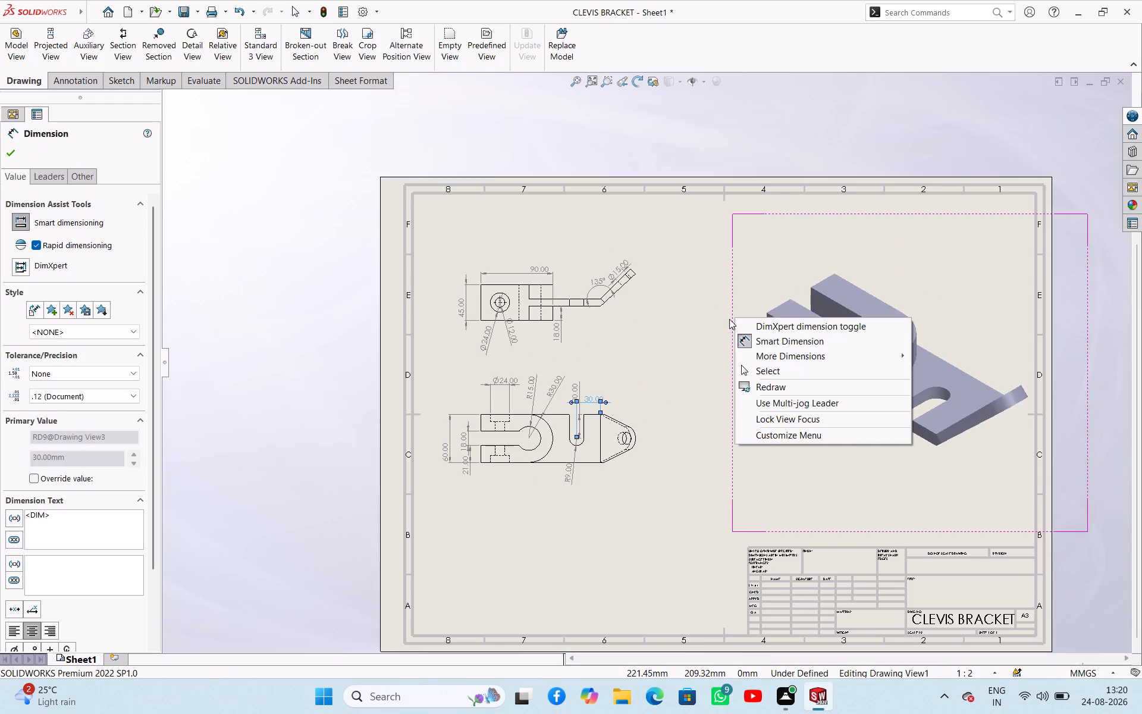
click(745, 373)
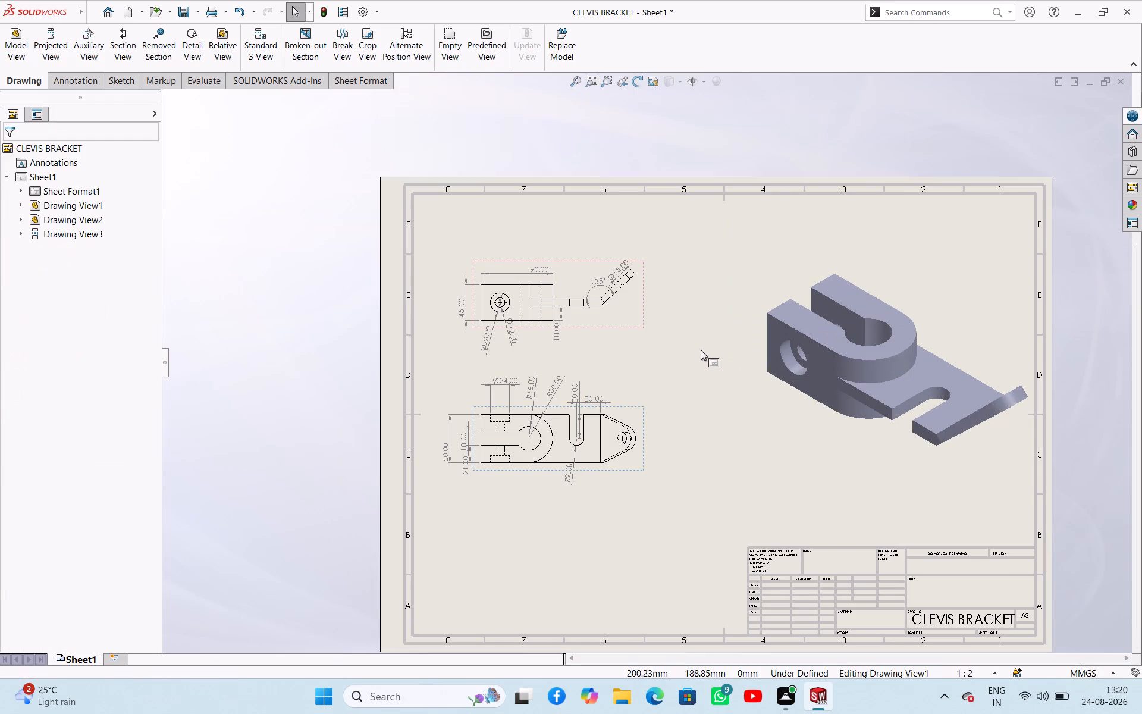
click(701, 350)
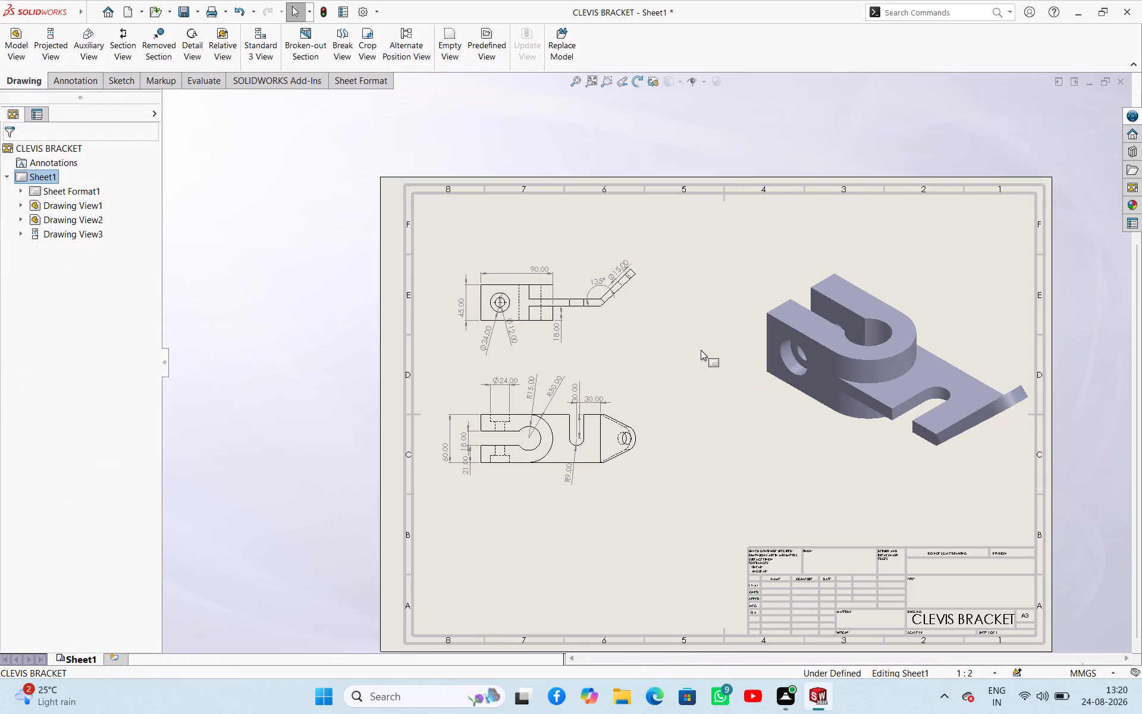
Save the drawing as a PDF named CLEVIS BRACKET in the 24-08 folder.
key(ctrl+s)
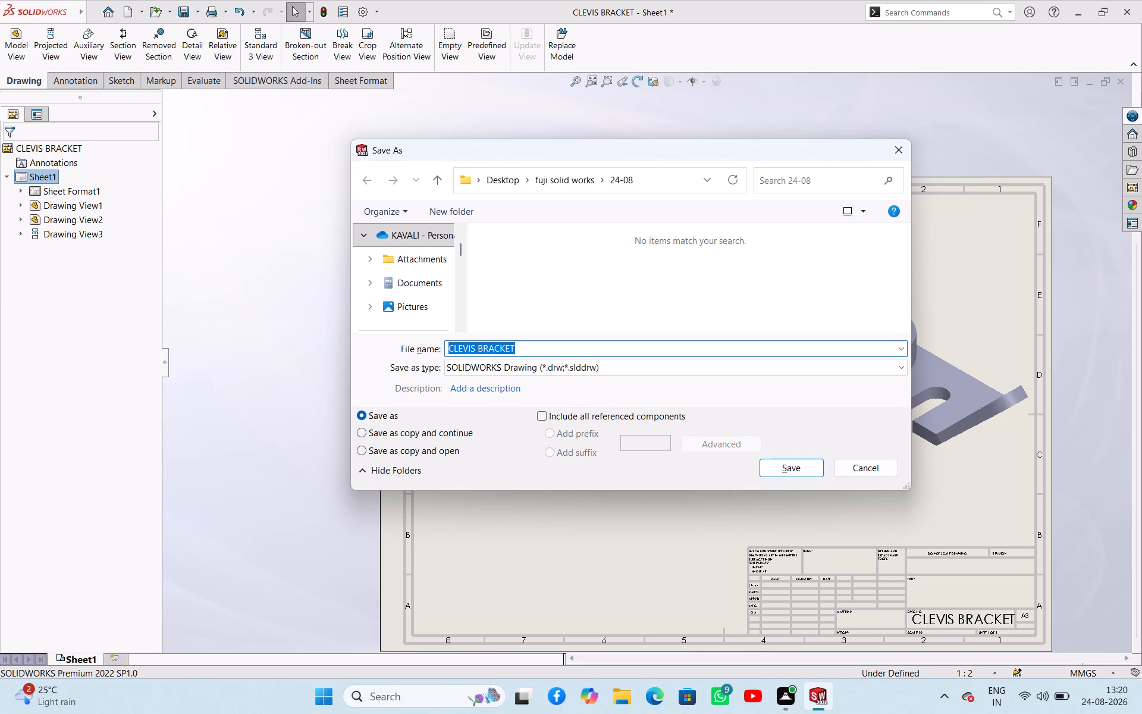
click(661, 369)
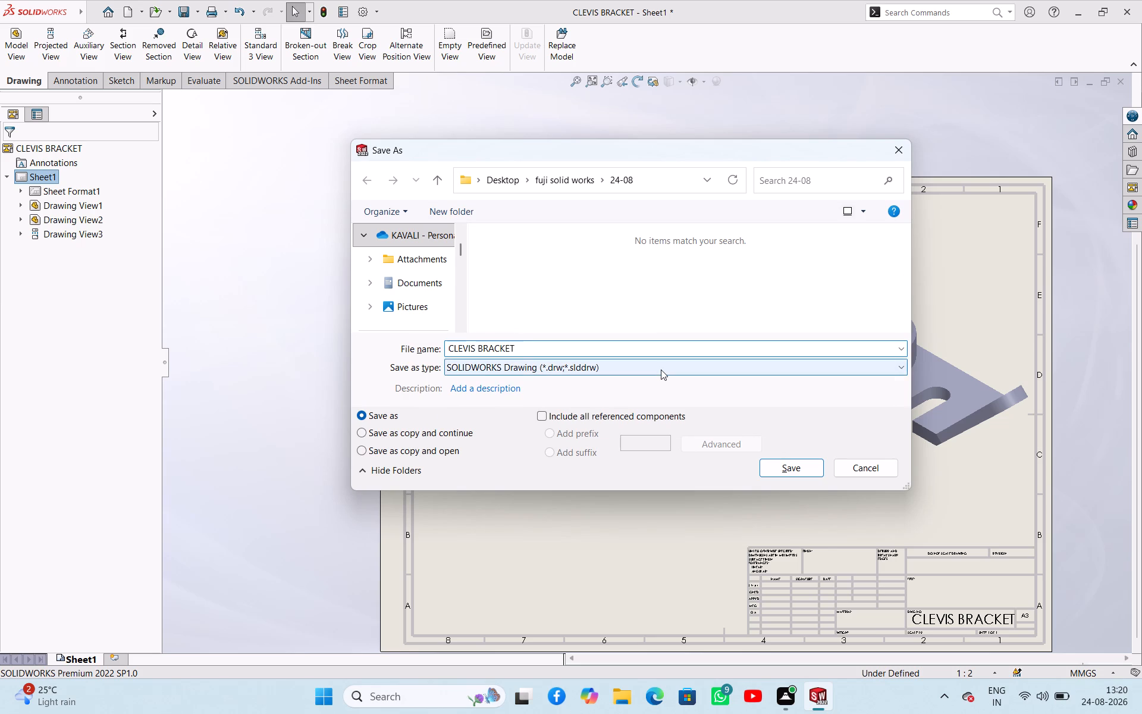
click(642, 416)
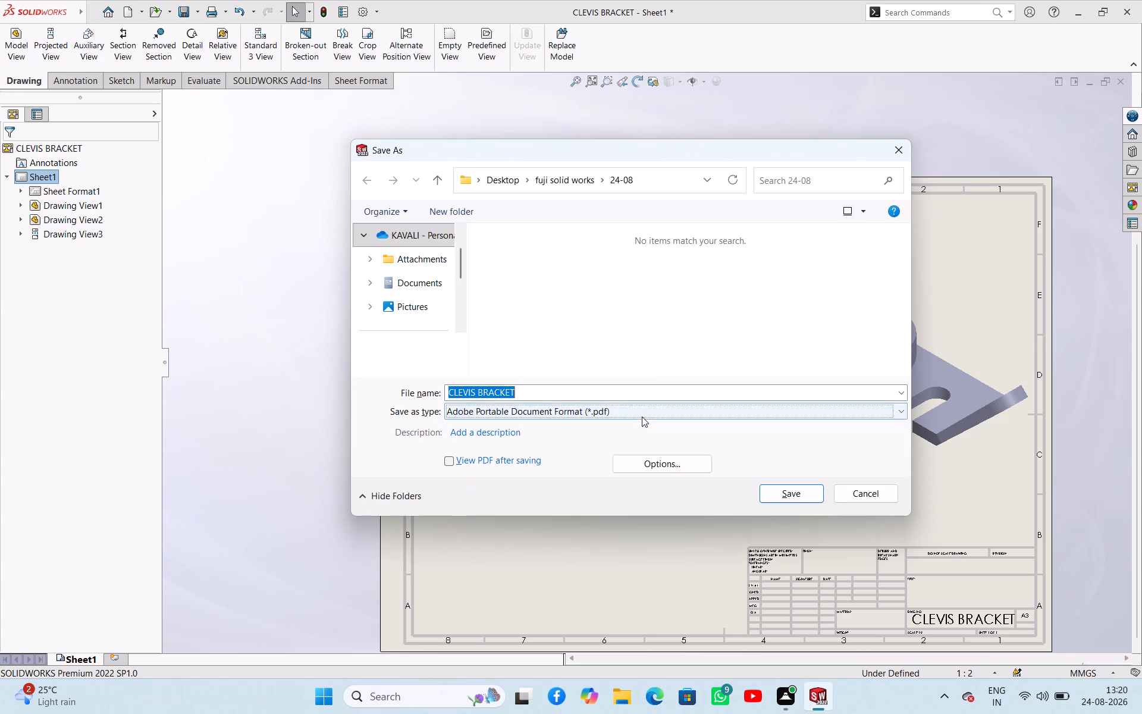
click(783, 497)
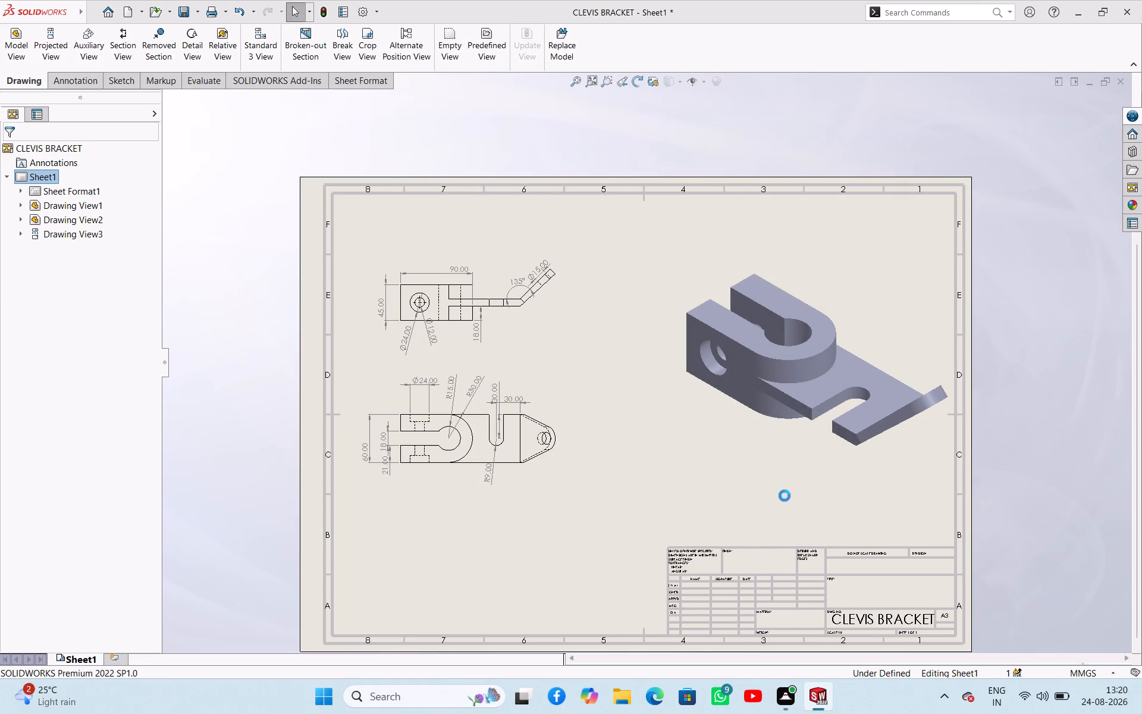